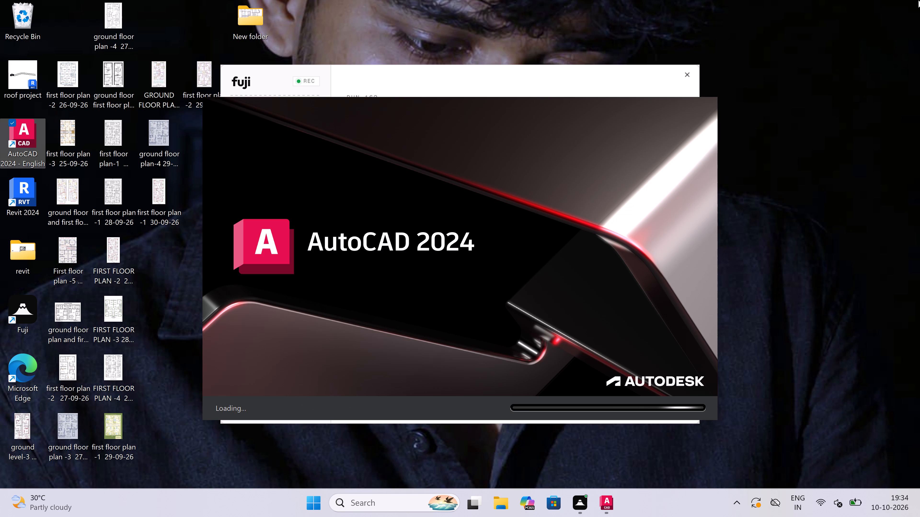
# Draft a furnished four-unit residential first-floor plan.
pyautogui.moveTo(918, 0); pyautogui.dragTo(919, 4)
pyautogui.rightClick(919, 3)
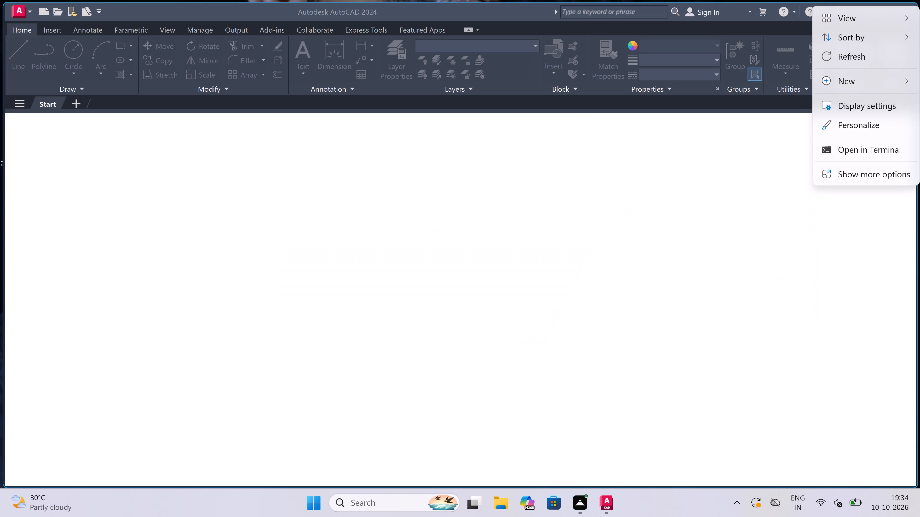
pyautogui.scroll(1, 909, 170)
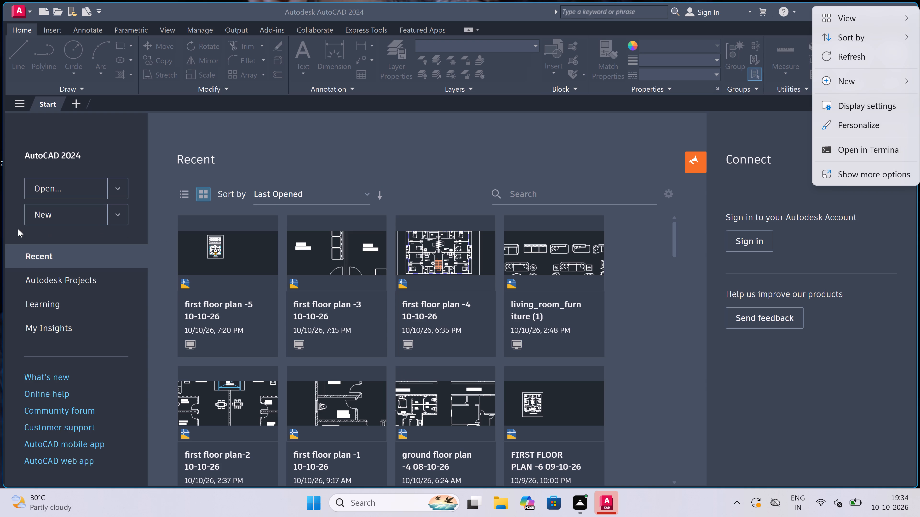
# Create a new blank drawing.
pyautogui.doubleClick(52, 217)
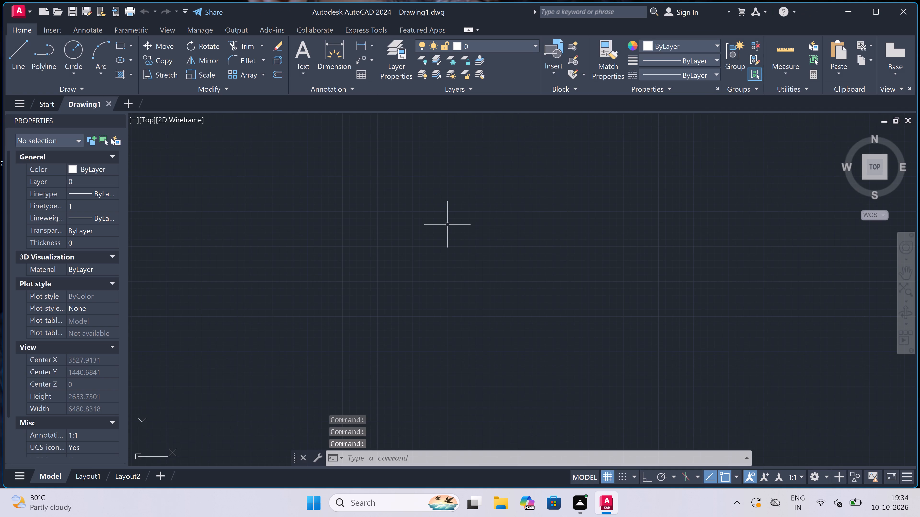
# Set the drawing units to Engineering length with 0'-0" precision and an insertion scale of inches.
pyautogui.write('un')
pyautogui.press('space')
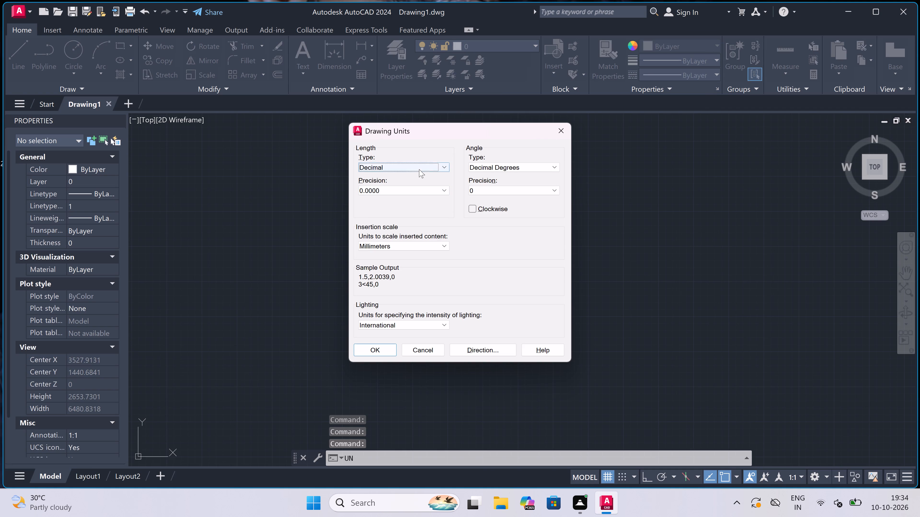
pyautogui.click(419, 169)
pyautogui.click(411, 190)
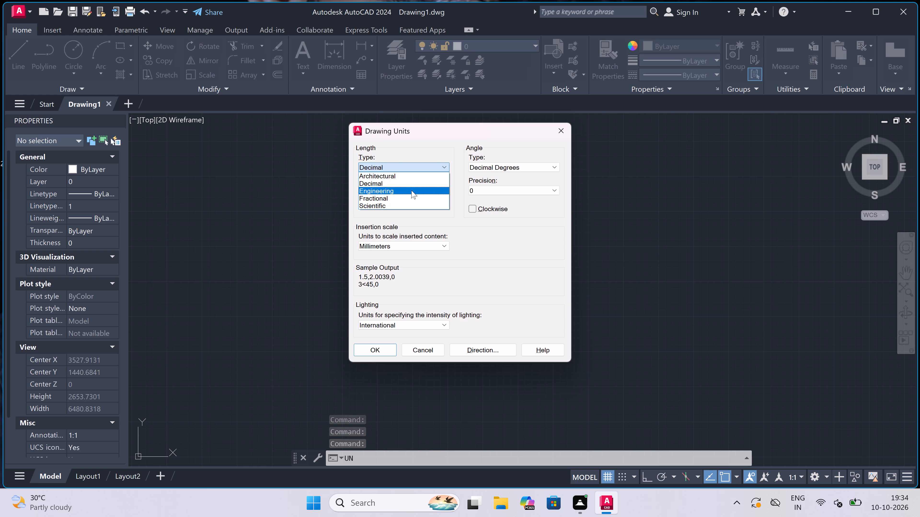
pyautogui.click(411, 188)
pyautogui.click(380, 198)
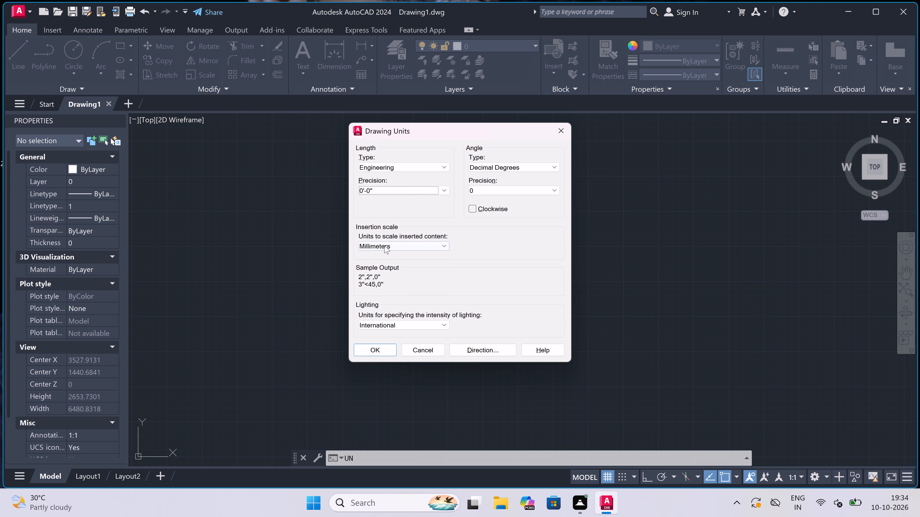
pyautogui.click(384, 245)
pyautogui.click(377, 260)
pyautogui.click(373, 349)
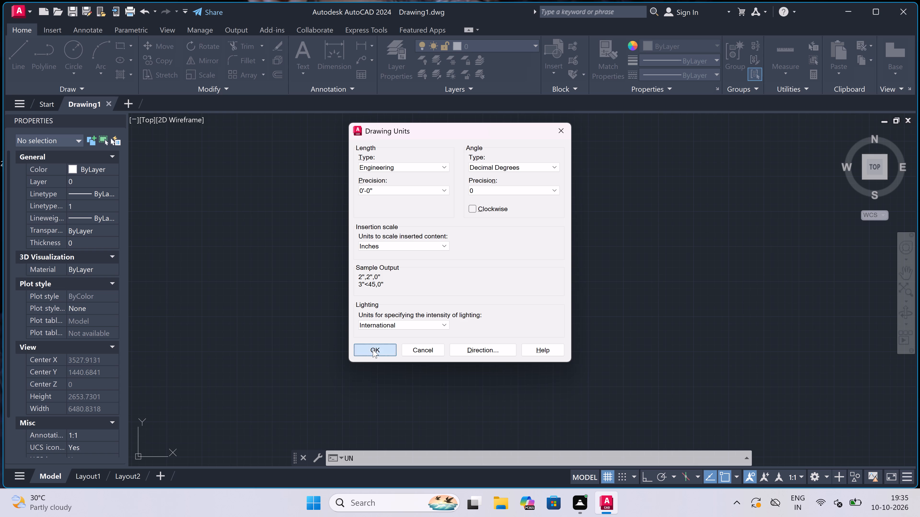
# Draw one horizontal and one vertical construction line through a common point, with Ortho on.
pyautogui.write('xl')
pyautogui.press('space')
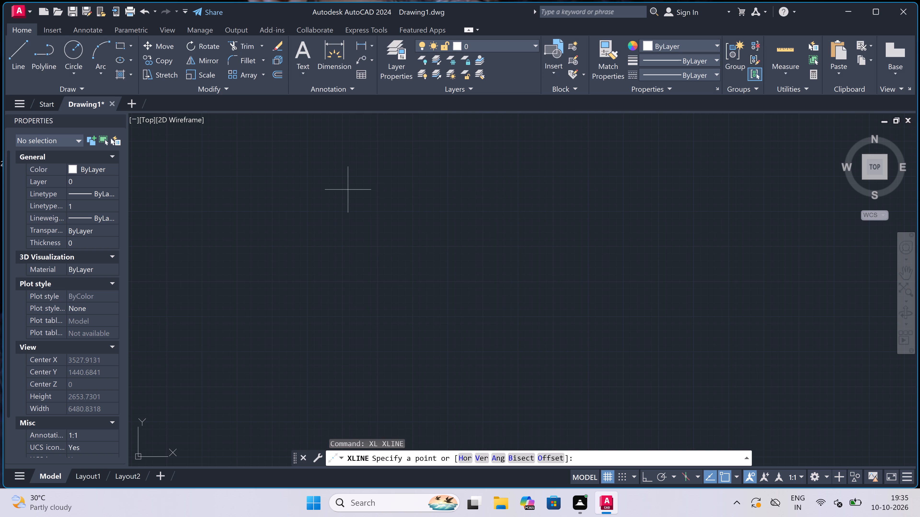
pyautogui.click(319, 145)
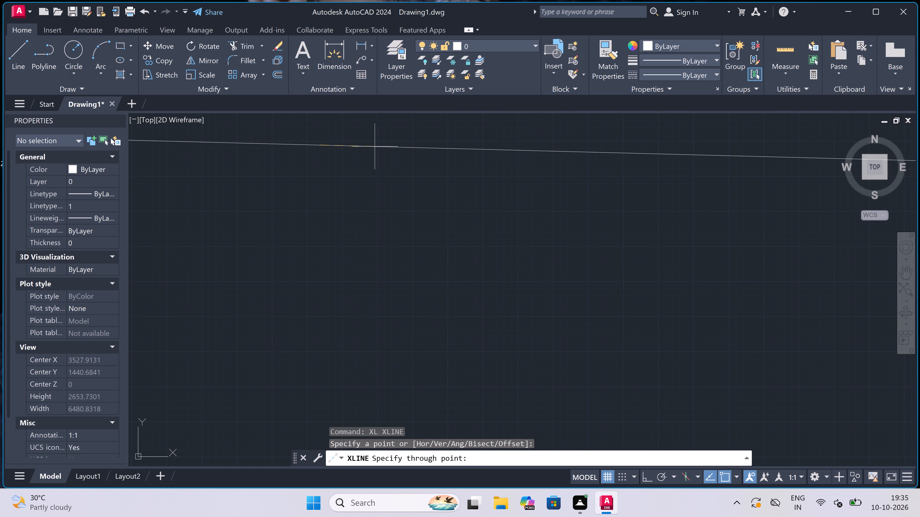
pyautogui.press('F8')
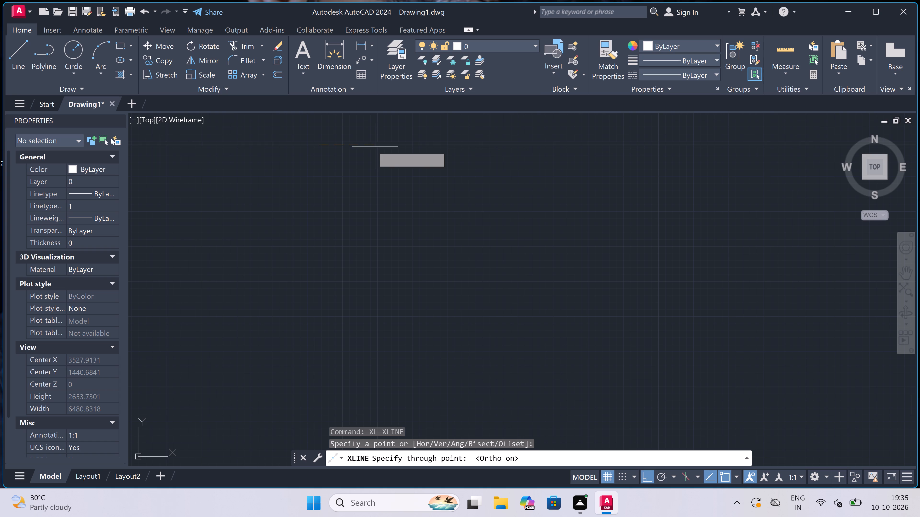
pyautogui.click(367, 147)
pyautogui.click(358, 260)
pyautogui.press('Escape')
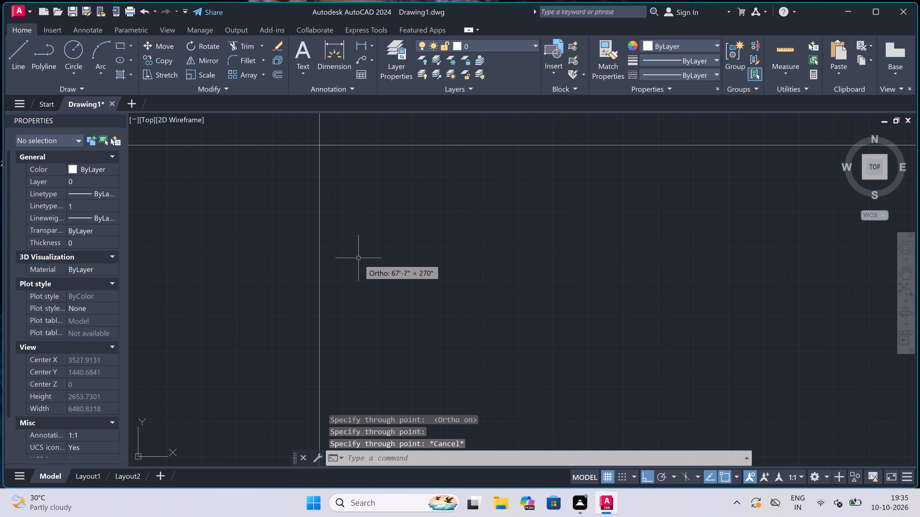
# Trim the vertical line above and the horizontal line left of their intersection, leaving an upper-left corner.
pyautogui.scroll(-2, 360, 243)
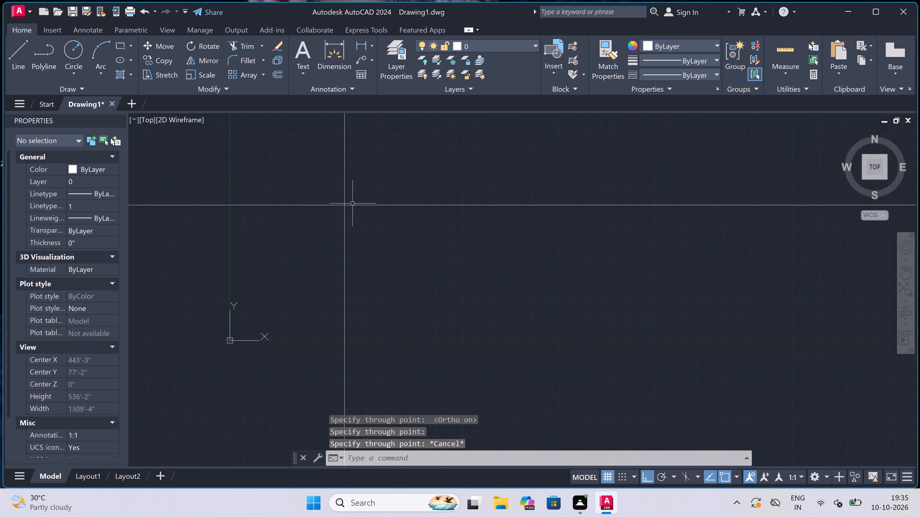
pyautogui.scroll(4, 350, 200)
pyautogui.write('tr')
pyautogui.press('space')
pyautogui.moveTo(323, 205); pyautogui.dragTo(321, 212)
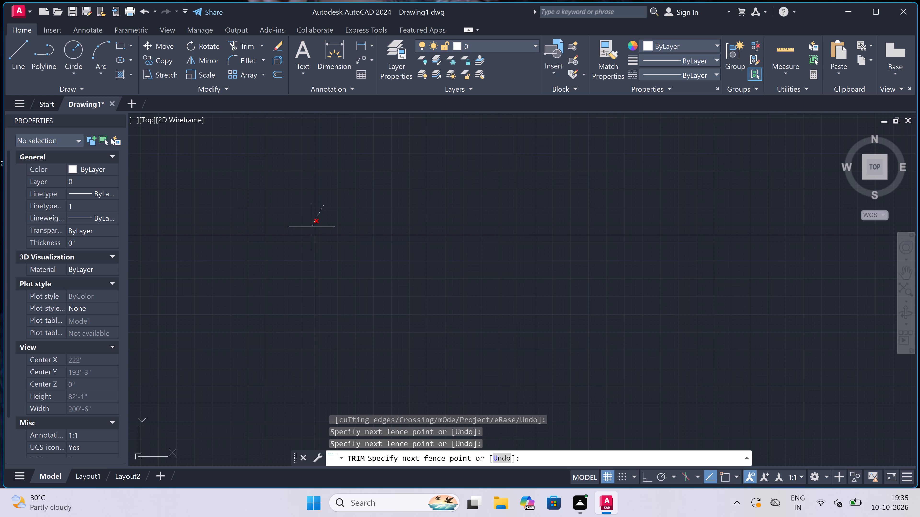
pyautogui.click(260, 271)
pyautogui.press('Escape')
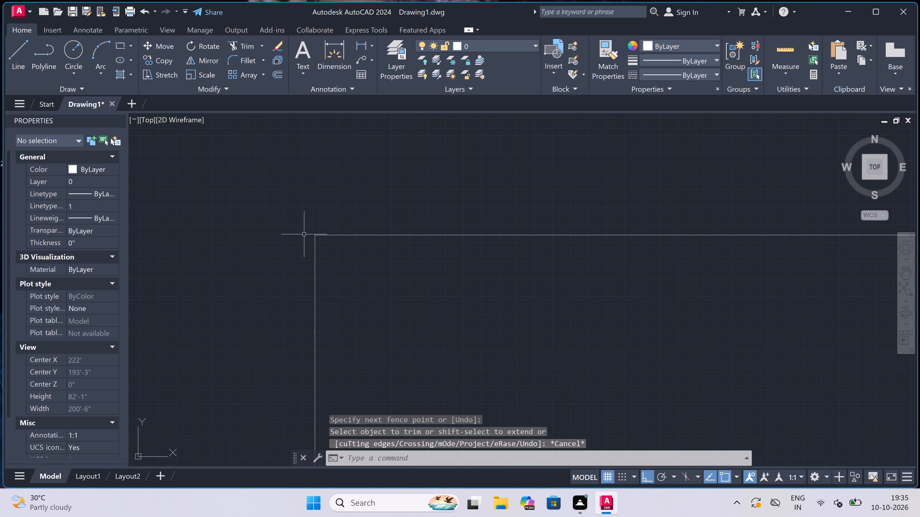
# Offset the top line downward and the left line inward by 4.5" for the outer wall thickness.
pyautogui.scroll(3, 323, 236)
pyautogui.press('o')
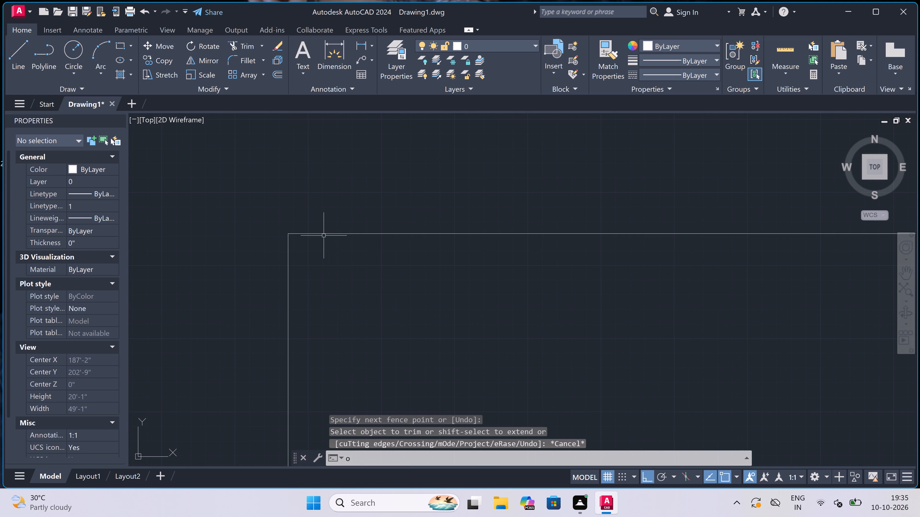
pyautogui.press('space')
pyautogui.click(394, 232)
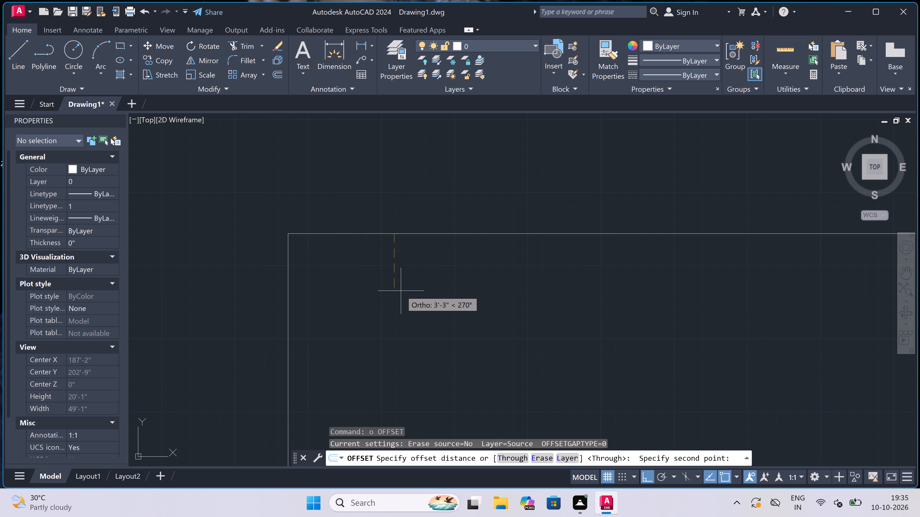
pyautogui.write('4.5')
pyautogui.write('"')
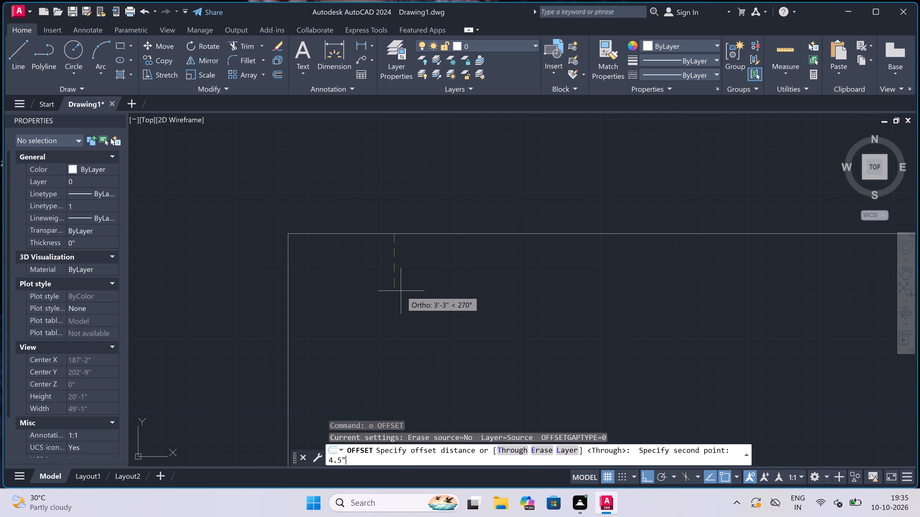
pyautogui.press('space')
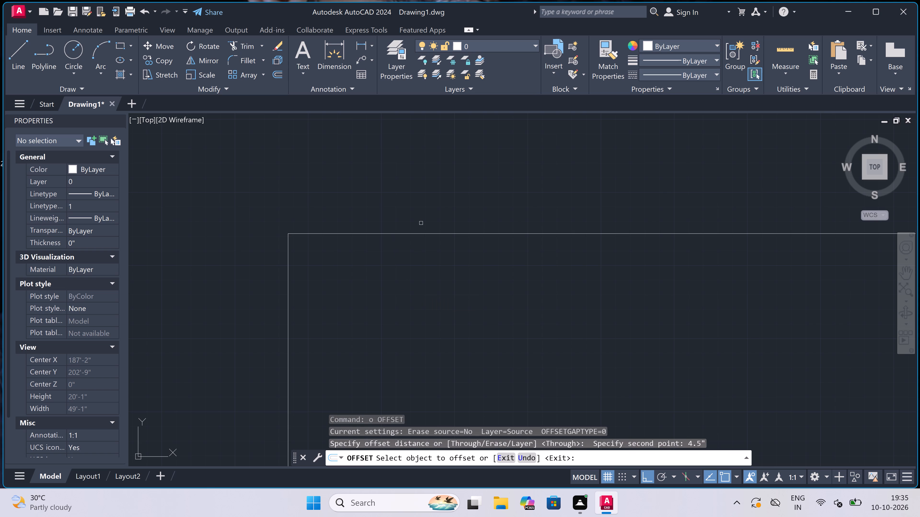
pyautogui.click(421, 233)
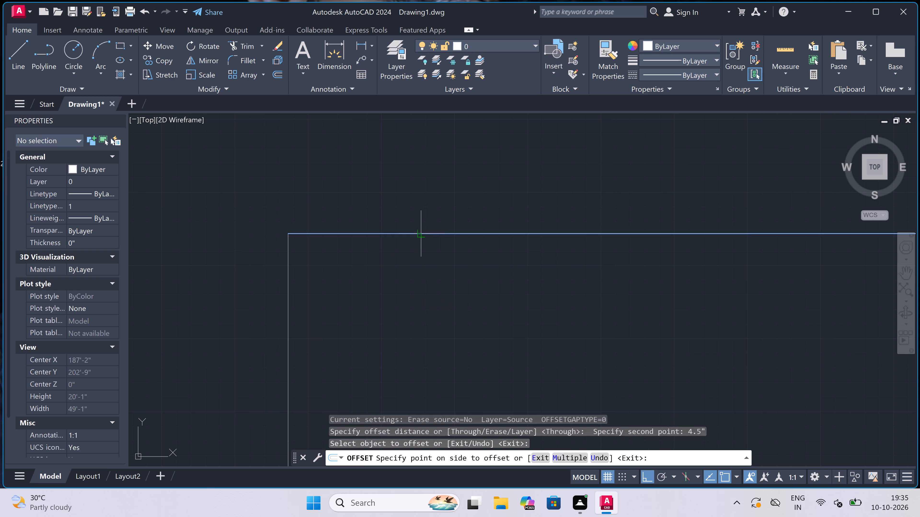
pyautogui.click(420, 261)
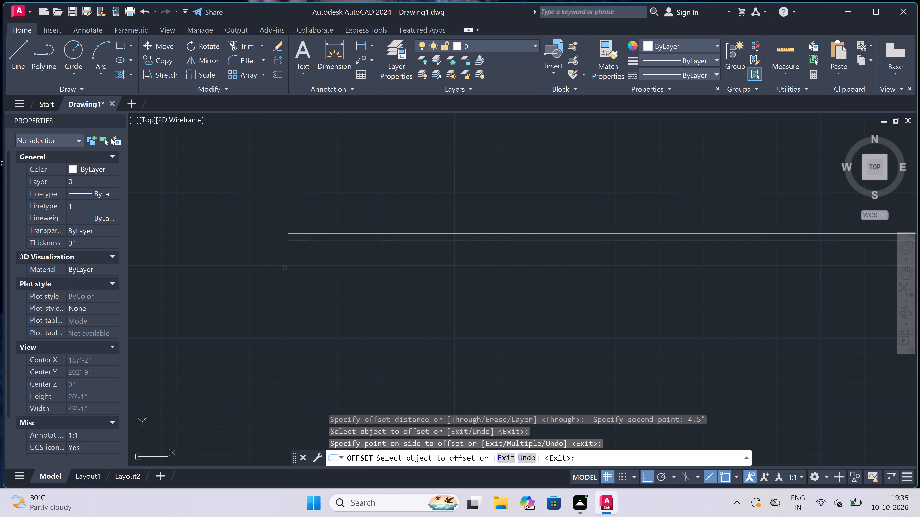
pyautogui.moveTo(287, 263); pyautogui.dragTo(293, 263)
pyautogui.click(342, 266)
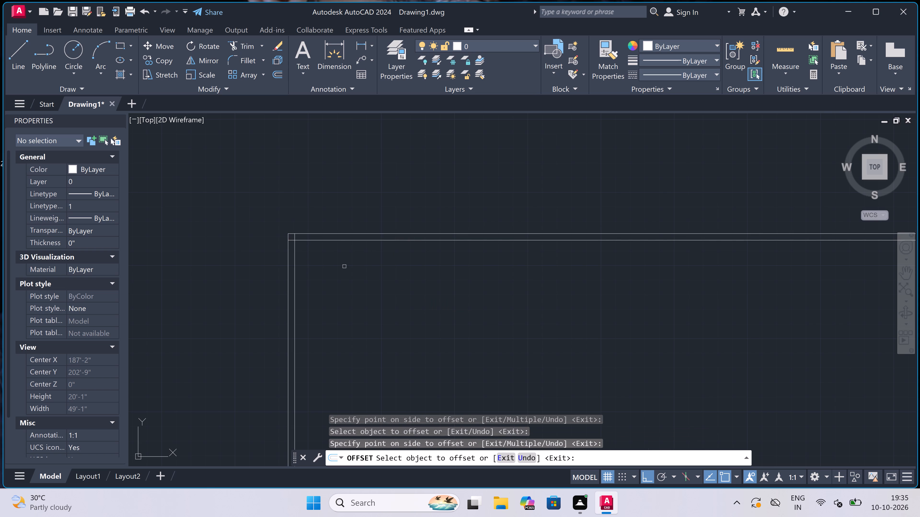
pyautogui.press('Escape')
# Offset the inner line of the top wall 13' downward to set the room depth.
pyautogui.press('space')
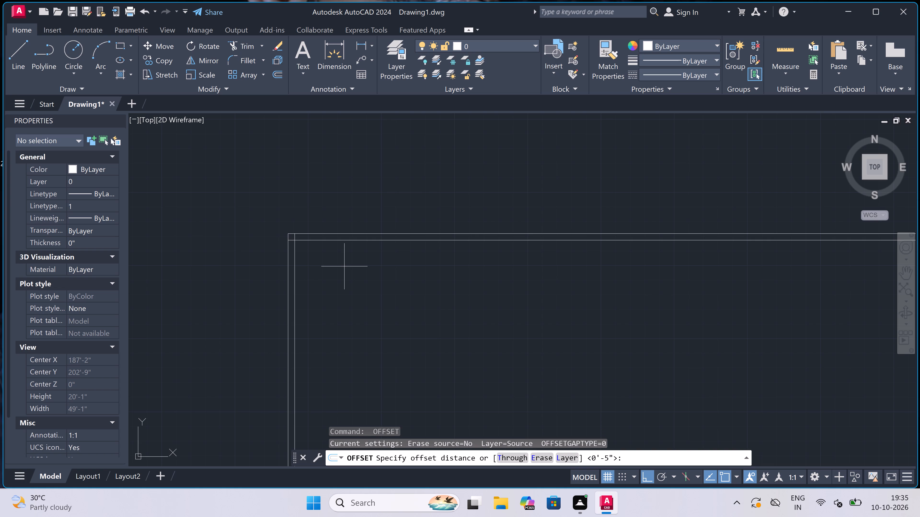
pyautogui.click(381, 242)
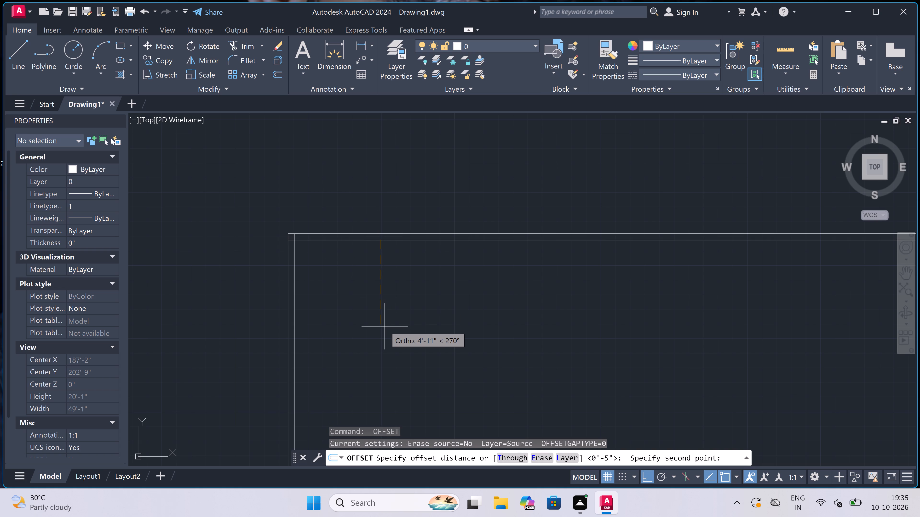
pyautogui.write("13'")
pyautogui.press('space')
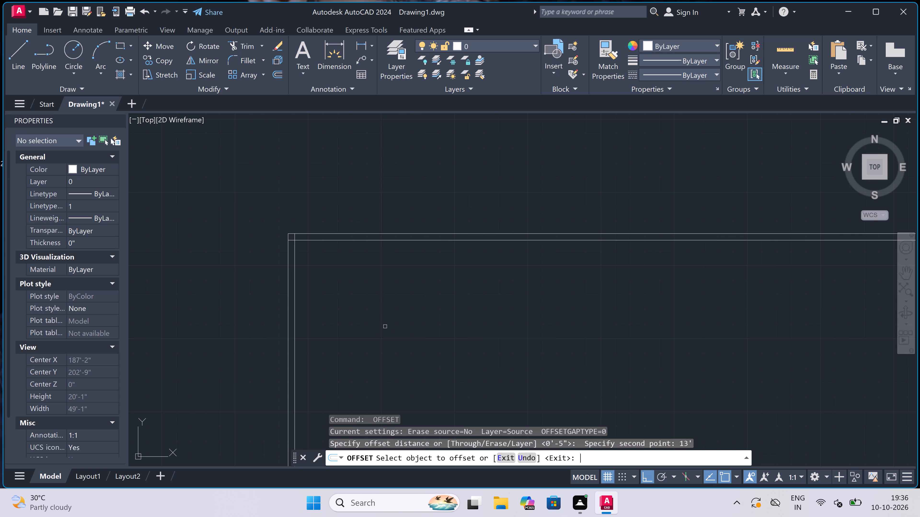
pyautogui.click(472, 242)
pyautogui.click(468, 279)
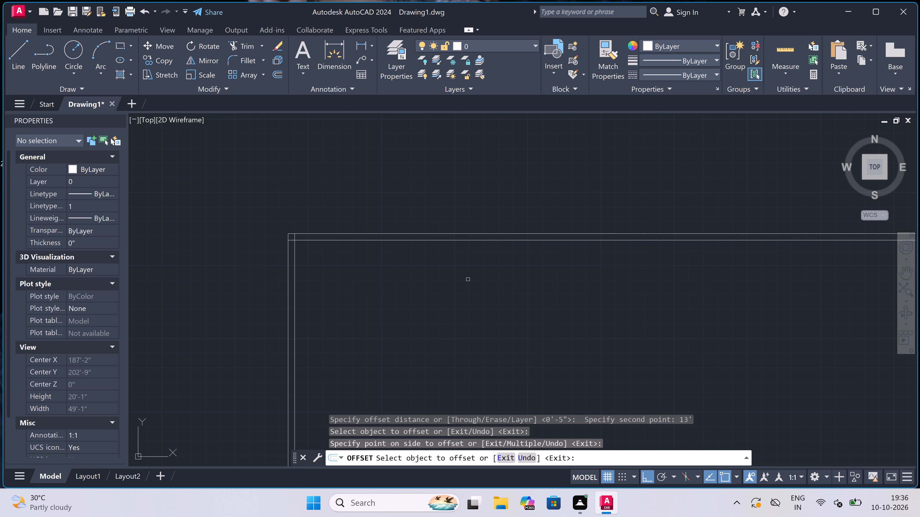
pyautogui.scroll(-4, 468, 279)
pyautogui.scroll(4, 489, 316)
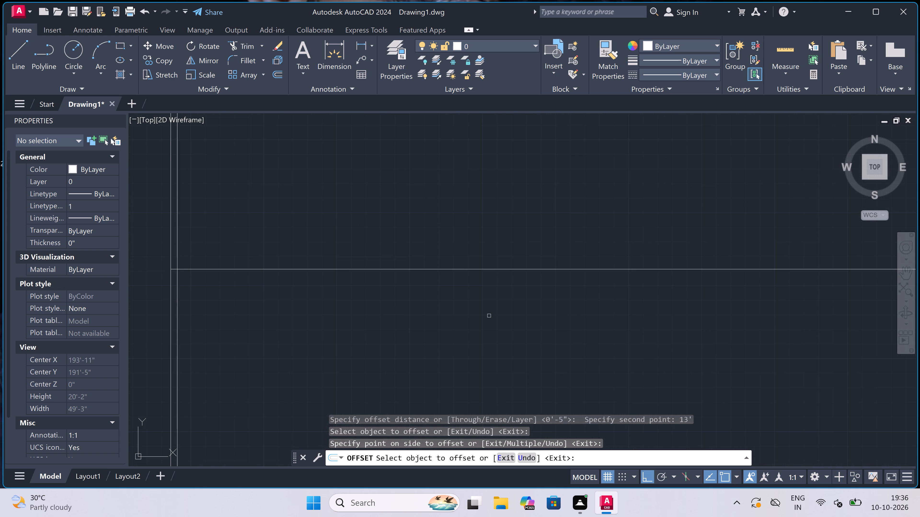
pyautogui.press('Escape')
# Offset the room's lower horizontal line 4.5" downward for the partition wall thickness.
pyautogui.press('space')
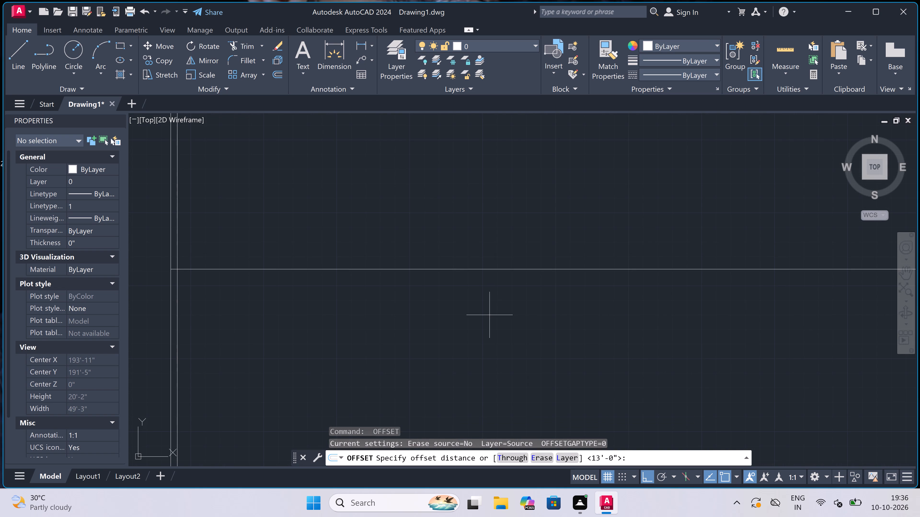
pyautogui.click(467, 272)
pyautogui.write('4.6')
pyautogui.press('BackSpace')
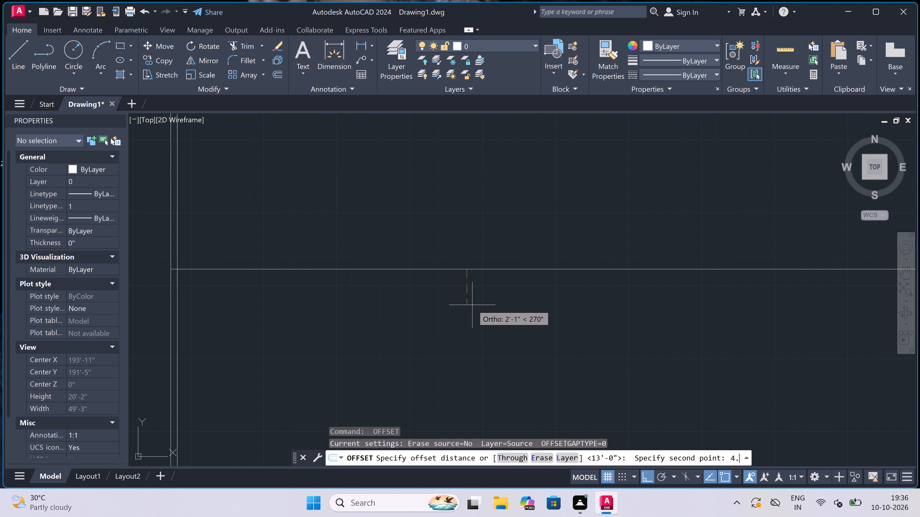
pyautogui.press('5')
pyautogui.write('"')
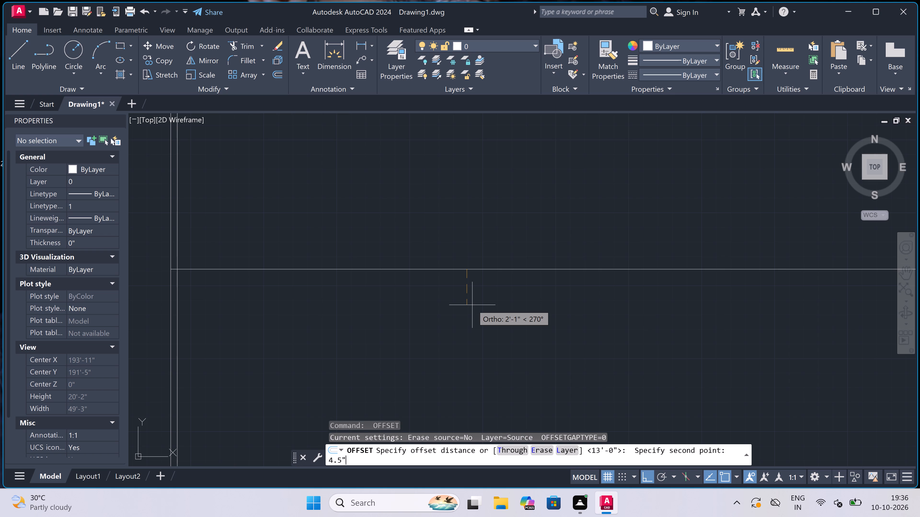
pyautogui.press('space')
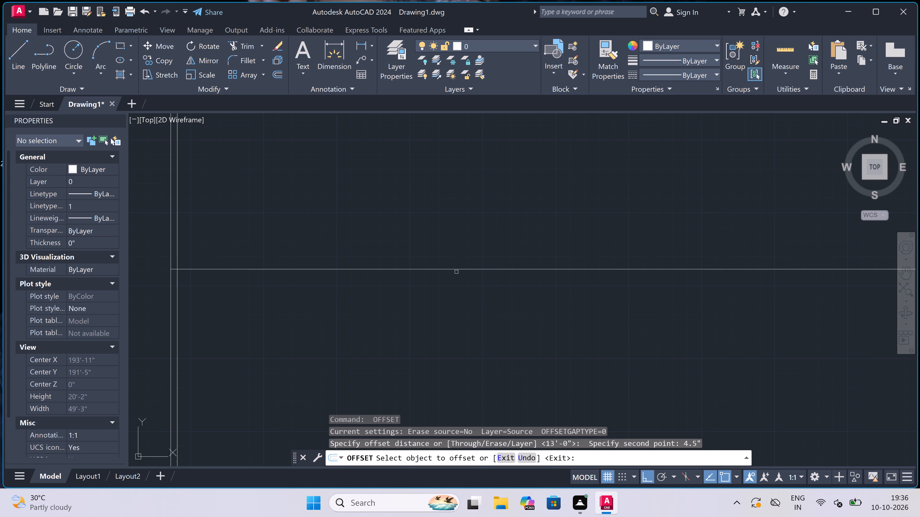
pyautogui.click(456, 270)
pyautogui.click(453, 285)
pyautogui.scroll(-3, 420, 262)
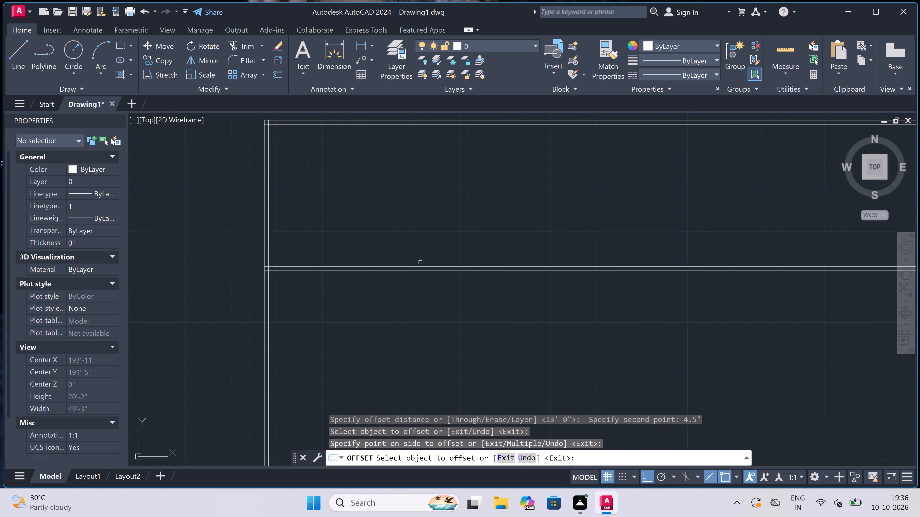
pyautogui.scroll(2, 382, 235)
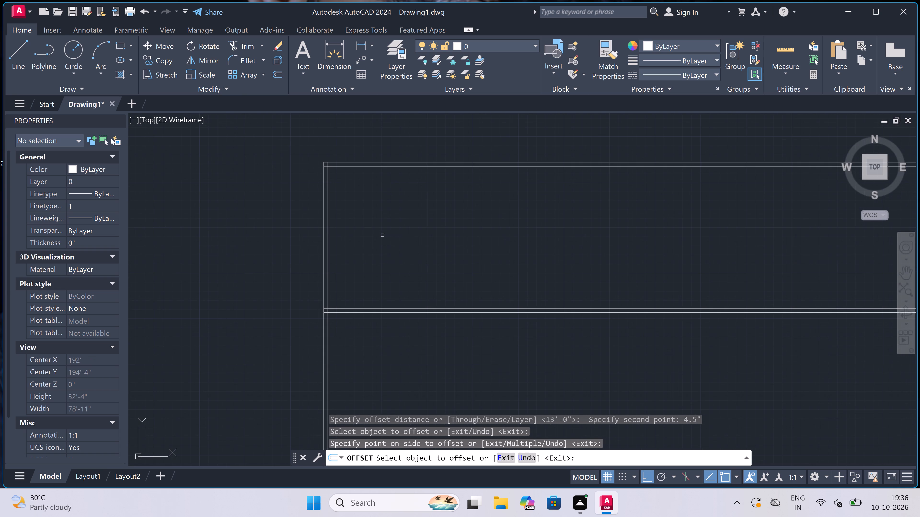
pyautogui.press('Escape')
# Offset the inner line of the left outer wall 12' to the right to set the first room's width.
pyautogui.press('space')
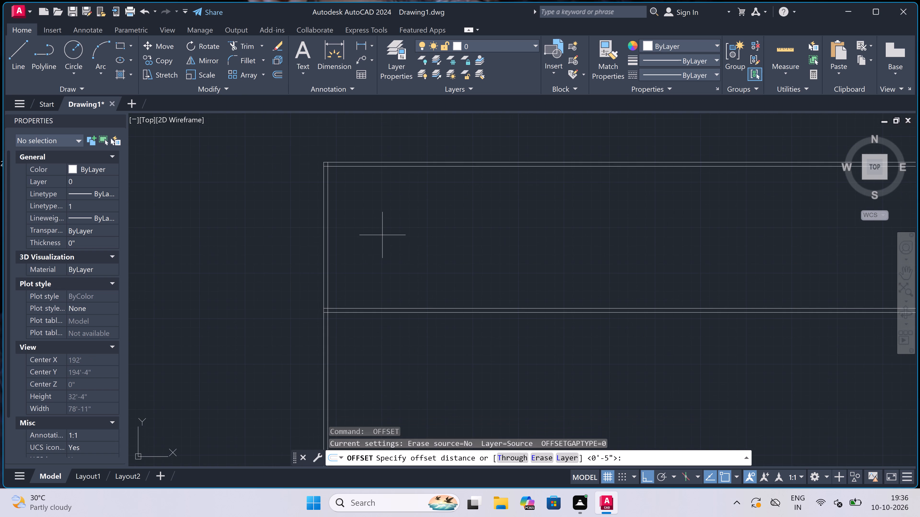
pyautogui.click(327, 200)
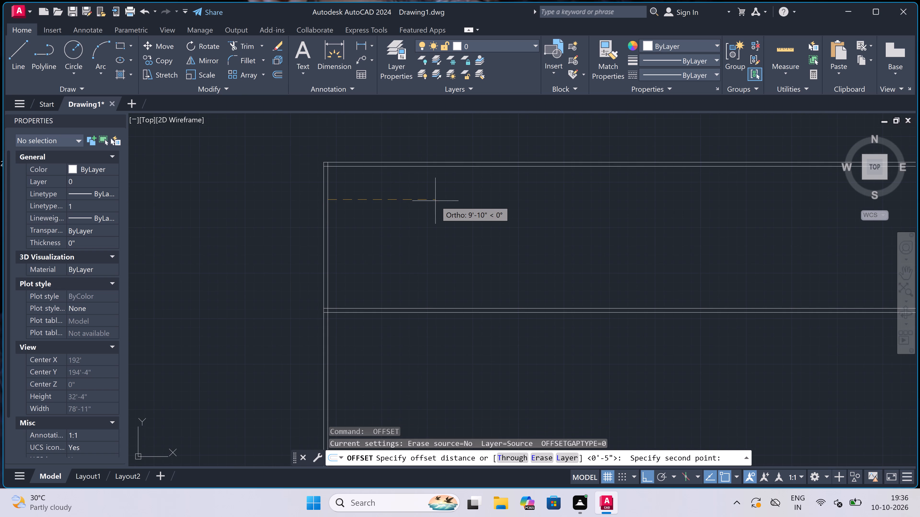
pyautogui.write("12'")
pyautogui.press('space')
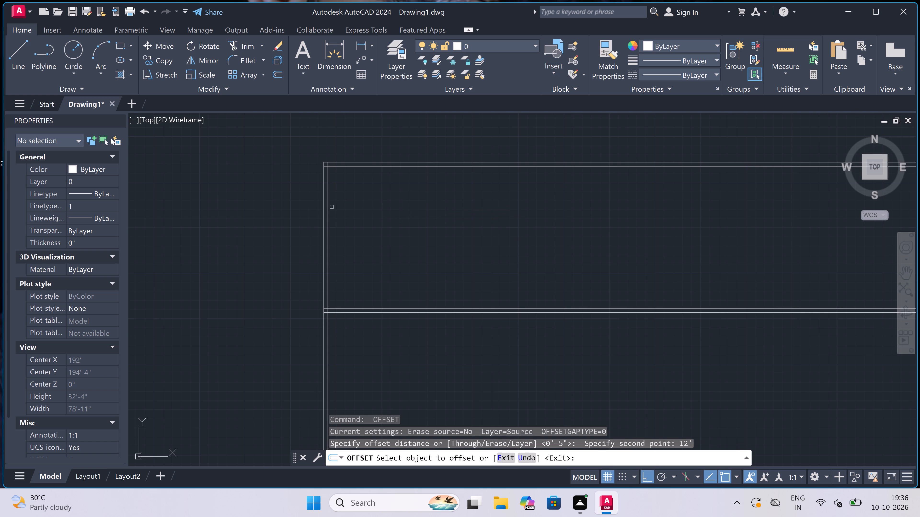
pyautogui.click(328, 201)
pyautogui.click(468, 198)
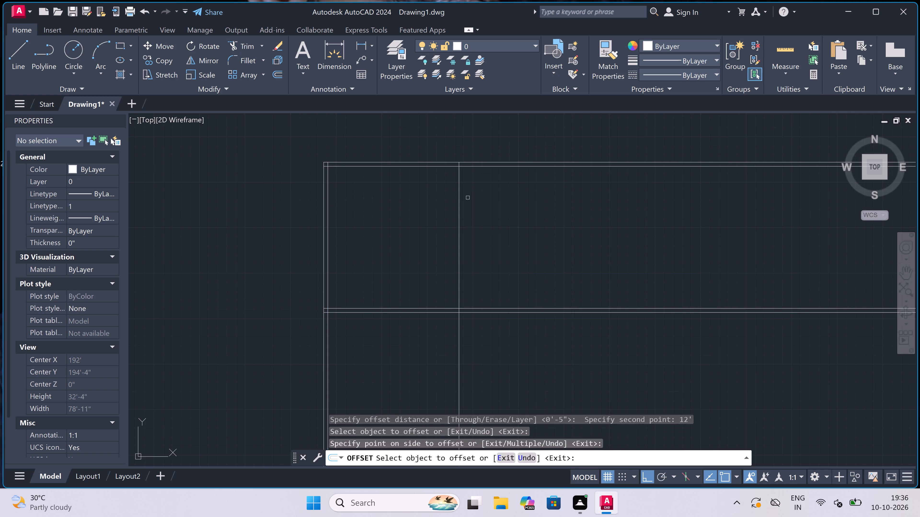
pyautogui.press('Escape')
# Offset the first room's right-hand vertical line 4.5" to the right for the partition wall thickness.
pyautogui.press('space')
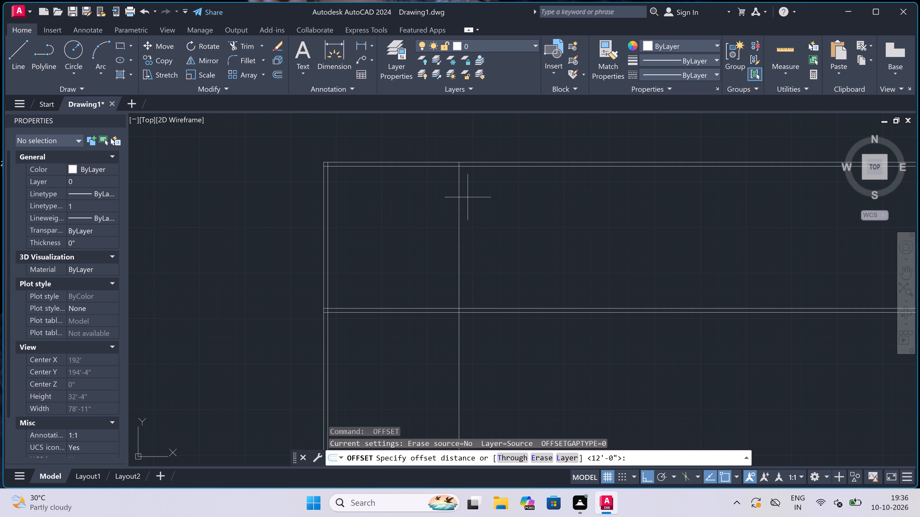
pyautogui.click(457, 201)
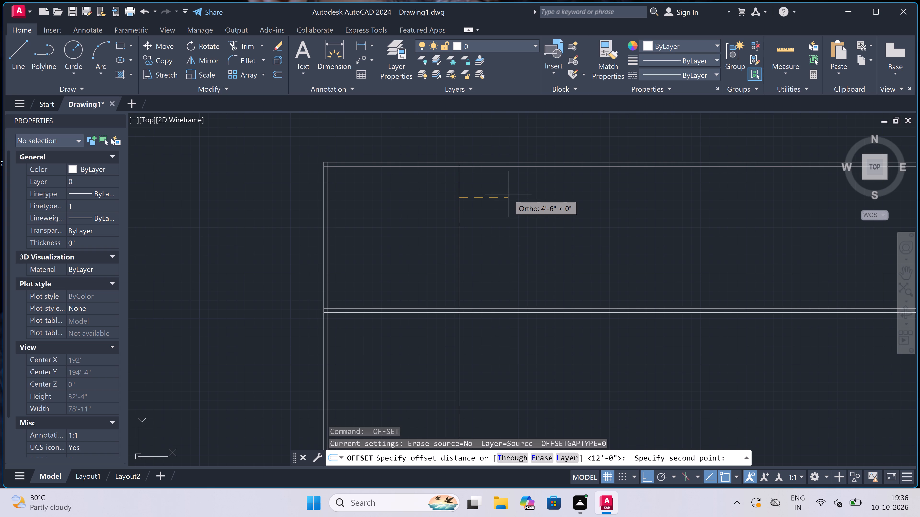
pyautogui.press('4')
pyautogui.write('.5')
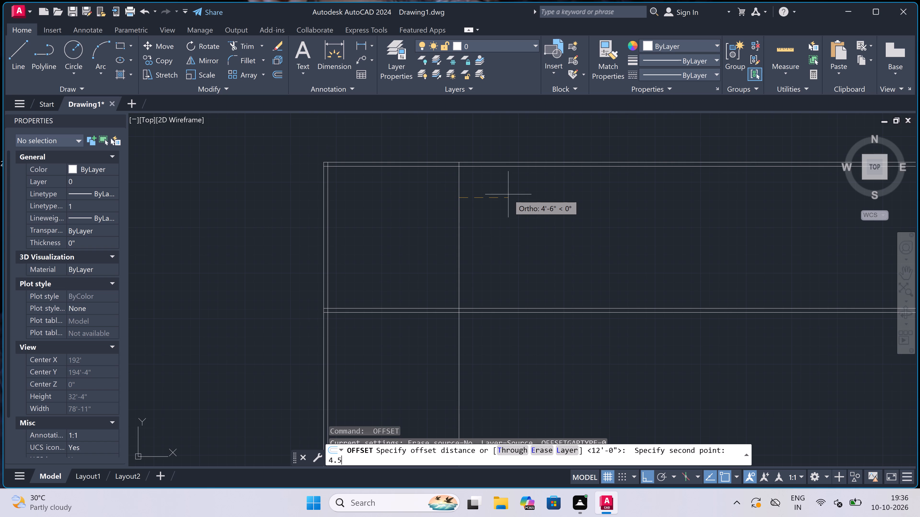
pyautogui.write('"')
pyautogui.press('space')
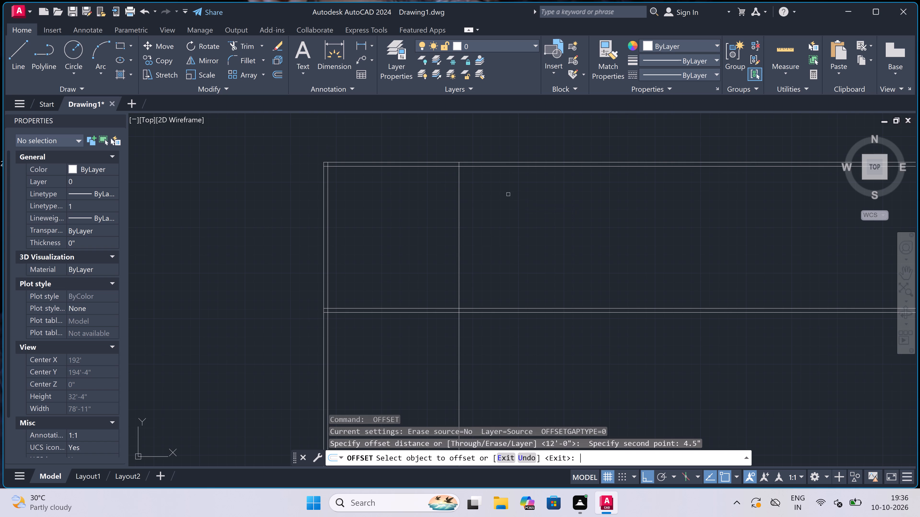
pyautogui.click(460, 203)
pyautogui.click(482, 200)
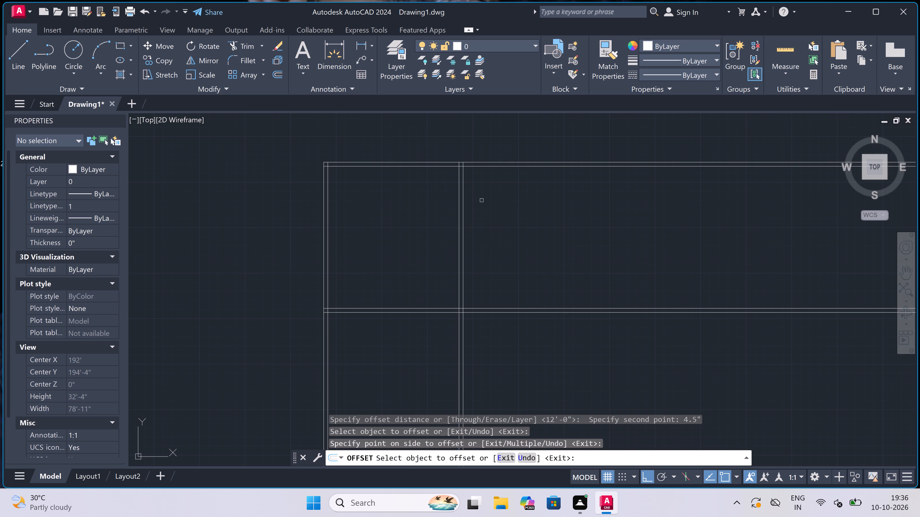
pyautogui.press('Escape')
# Offset the right line of the first vertical partition 11' to the right to set the second room's width.
pyautogui.press('space')
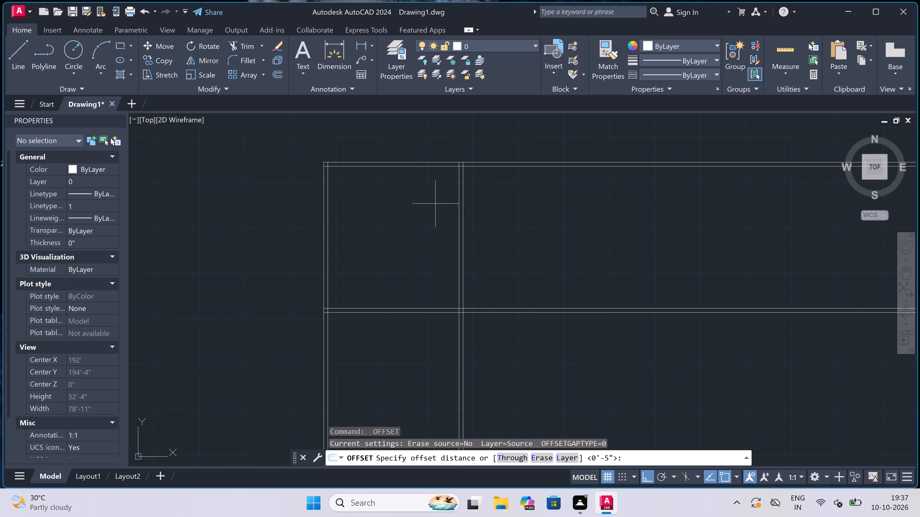
pyautogui.click(464, 196)
pyautogui.write("11'")
pyautogui.press('space')
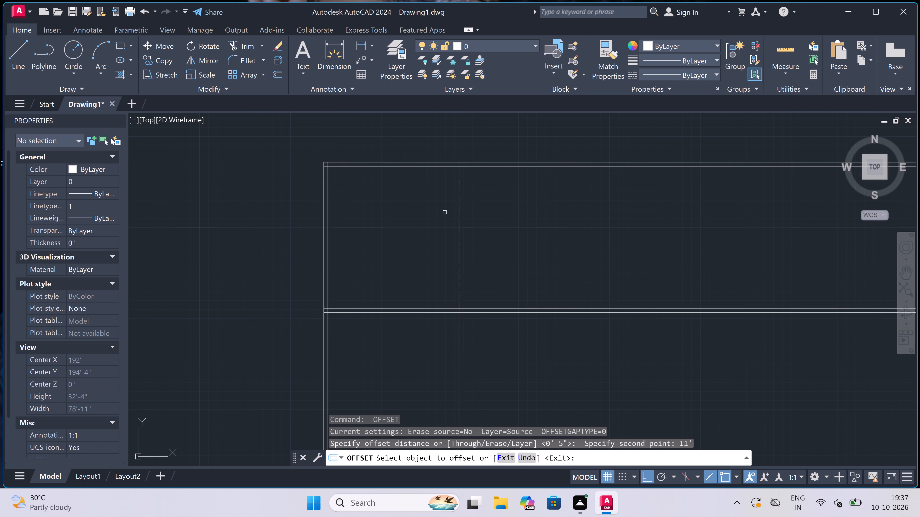
pyautogui.moveTo(463, 204); pyautogui.dragTo(468, 203)
pyautogui.click(548, 197)
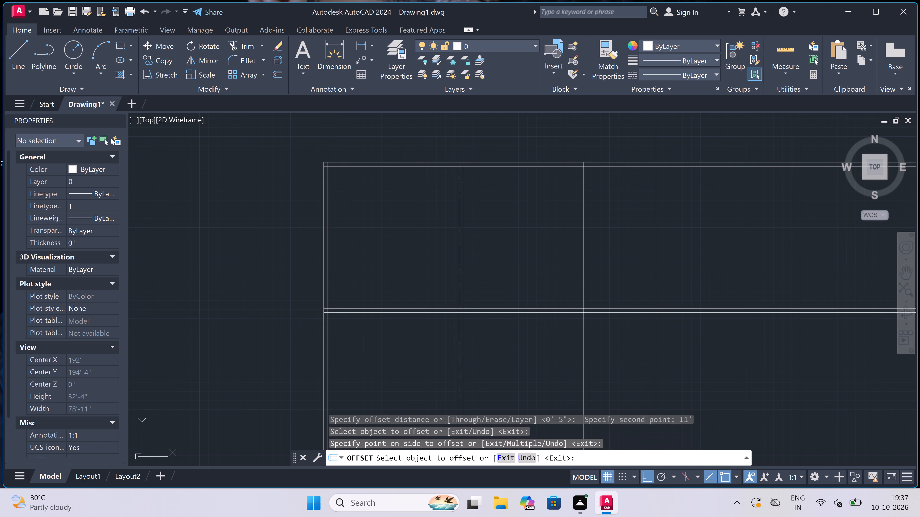
pyautogui.press('Escape')
# Offset the second room's right-hand vertical line 4.5" to the right for the second partition's thickness.
pyautogui.press('space')
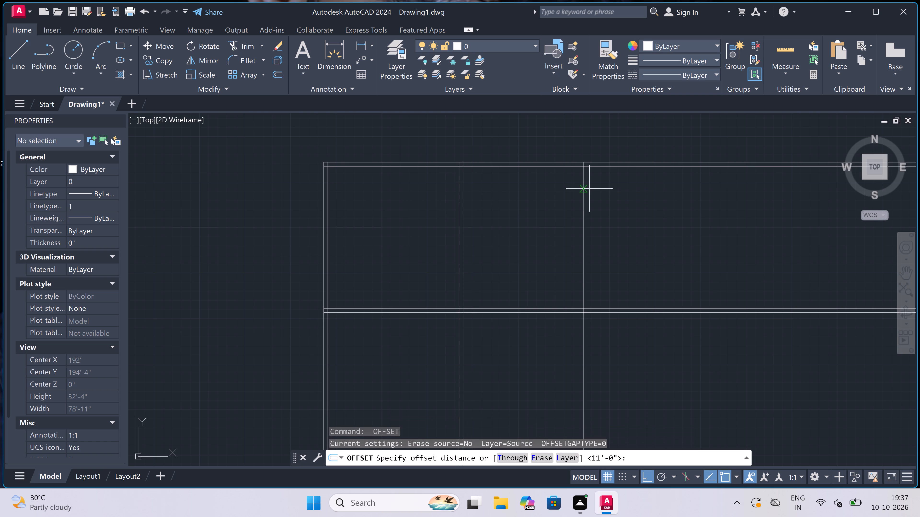
pyautogui.moveTo(582, 191); pyautogui.dragTo(587, 191)
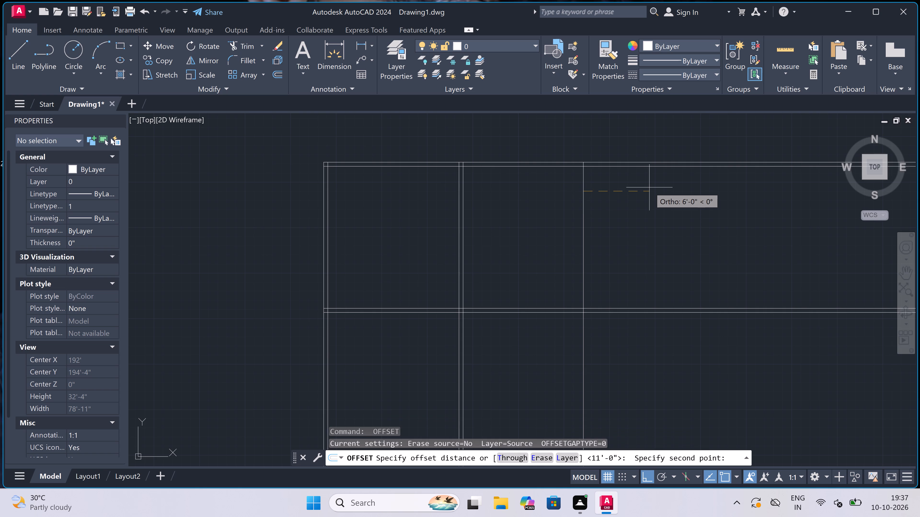
pyautogui.write('4.5')
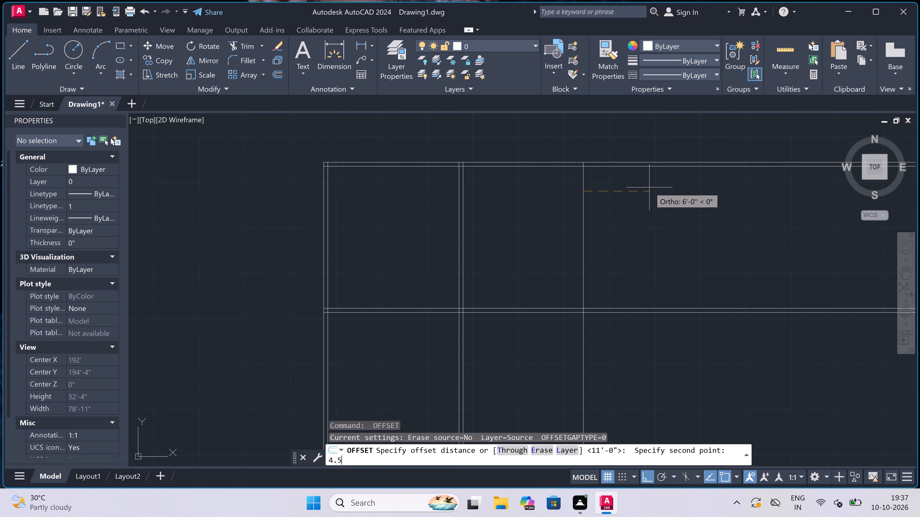
pyautogui.write('"')
pyautogui.press('space')
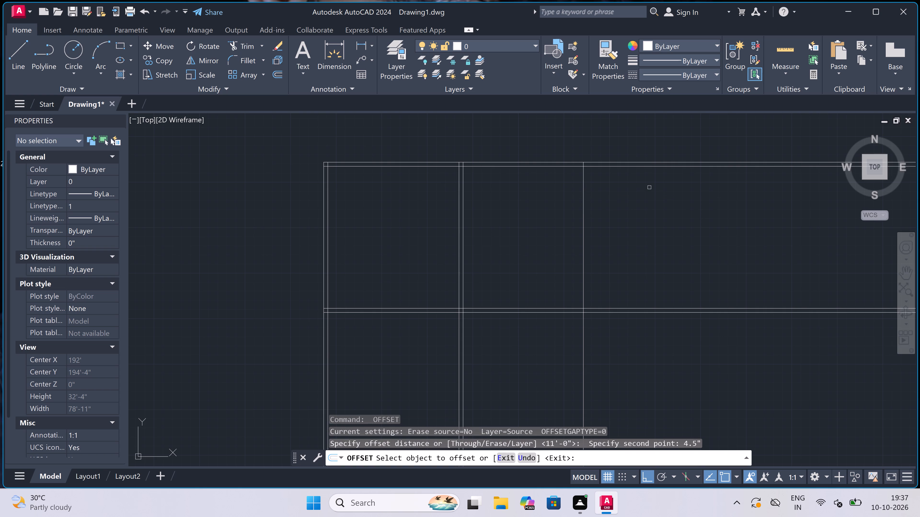
pyautogui.scroll(-3, 316, 260)
pyautogui.scroll(2, 378, 267)
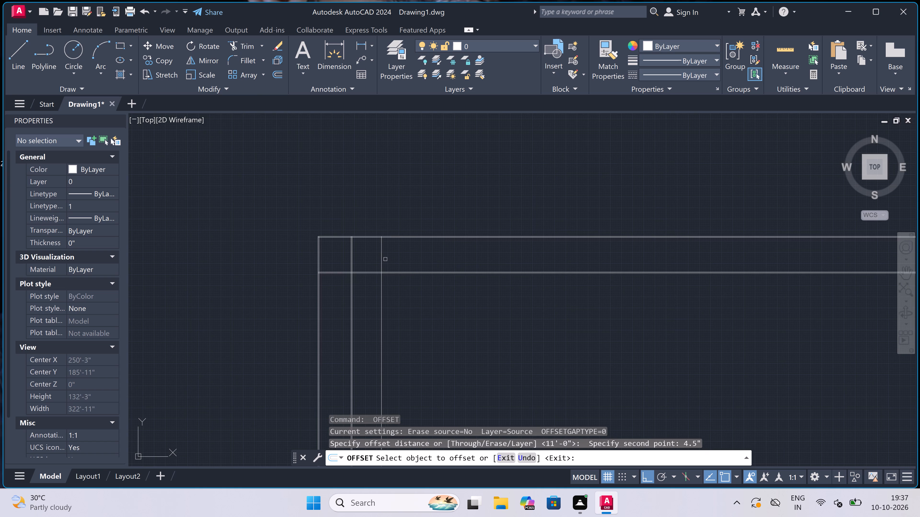
pyautogui.scroll(1, 378, 267)
pyautogui.click(391, 245)
pyautogui.click(432, 235)
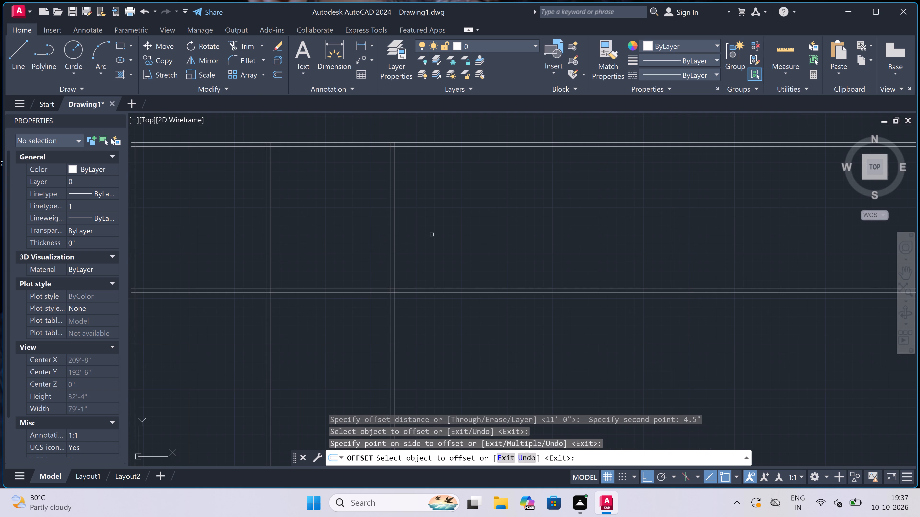
pyautogui.press('Escape')
# Offset the right line of the second vertical partition 11' to the right to set the third room's width.
pyautogui.press('space')
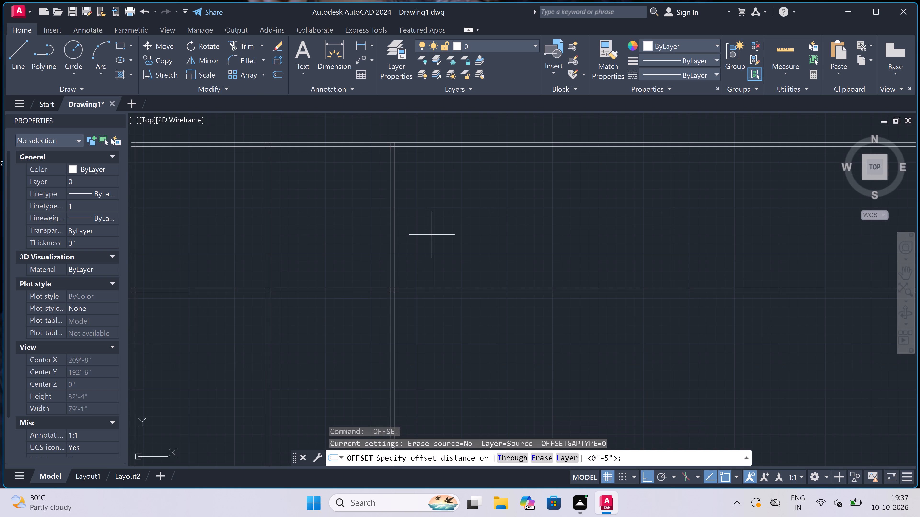
pyautogui.click(392, 215)
pyautogui.write('11')
pyautogui.press("'")
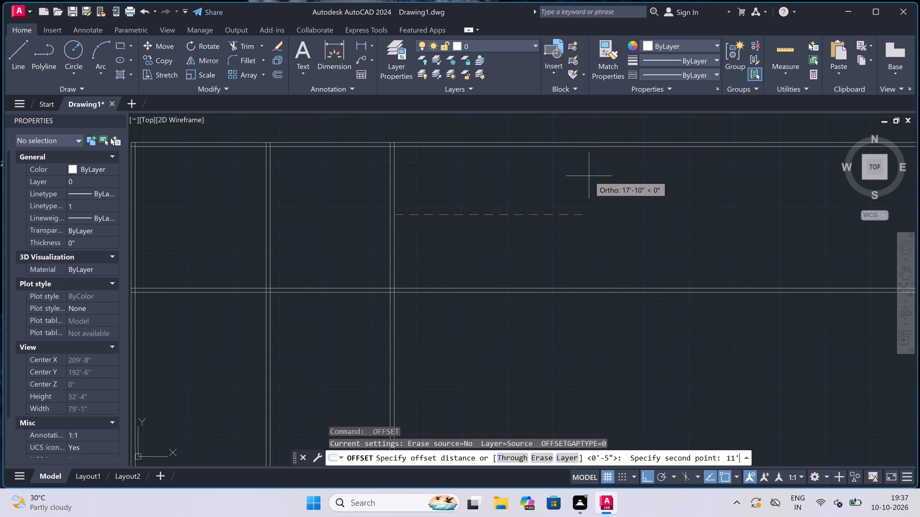
pyautogui.press('space')
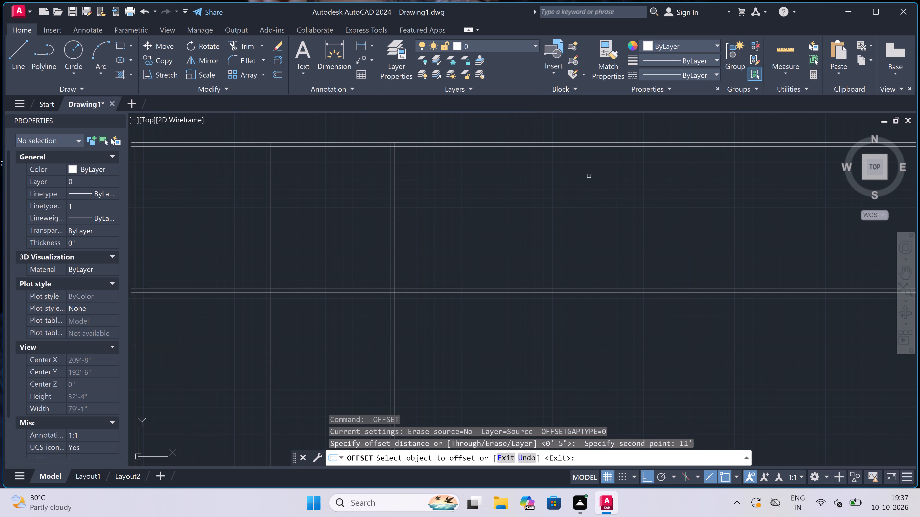
pyautogui.click(395, 173)
pyautogui.click(471, 178)
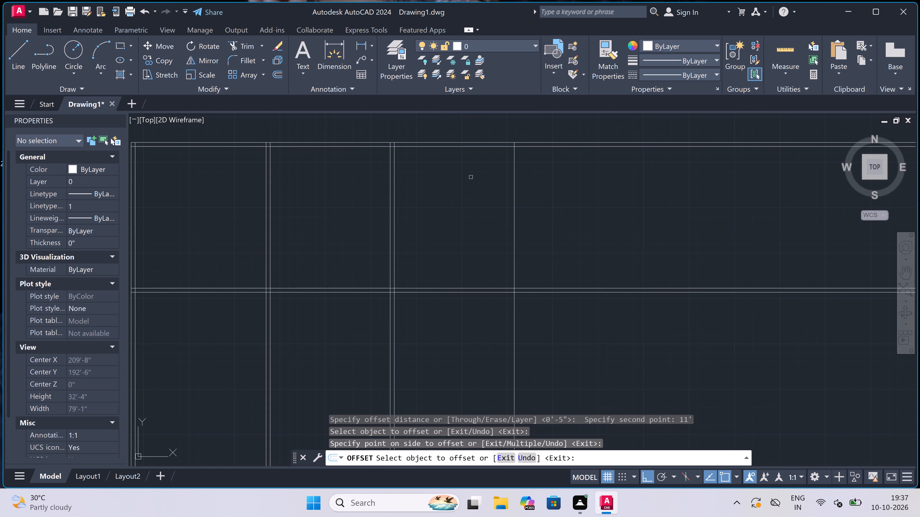
pyautogui.press('Escape')
# Offset the third room's right-hand vertical line 4.5" to the right for the third partition's thickness.
pyautogui.press('space')
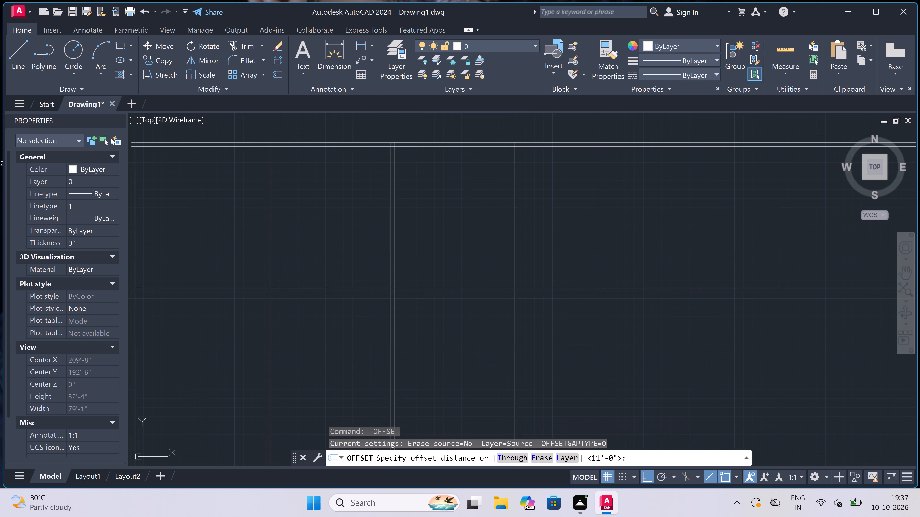
pyautogui.click(513, 183)
pyautogui.write('4.5')
pyautogui.write('"')
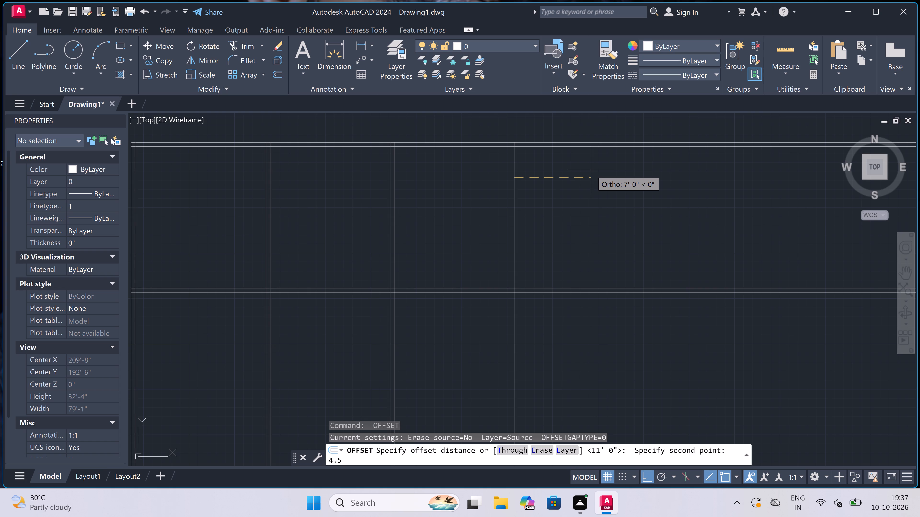
pyautogui.press('space')
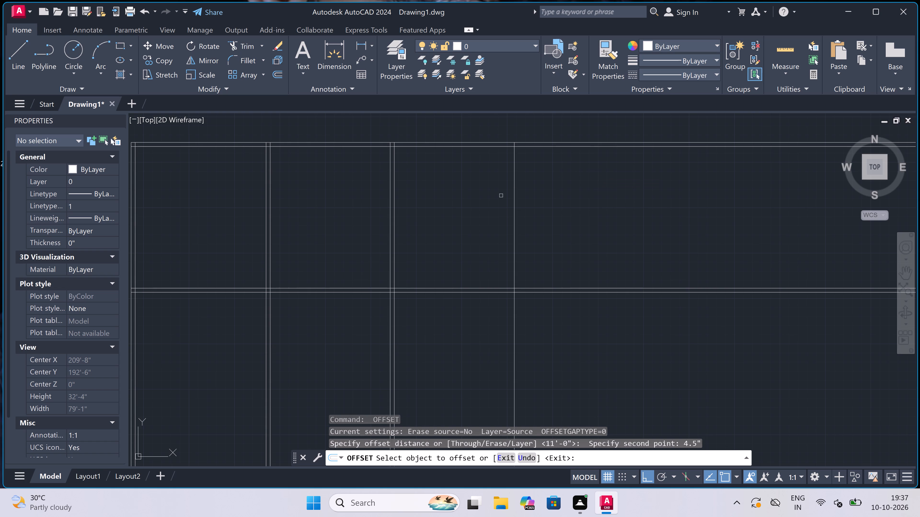
pyautogui.click(516, 176)
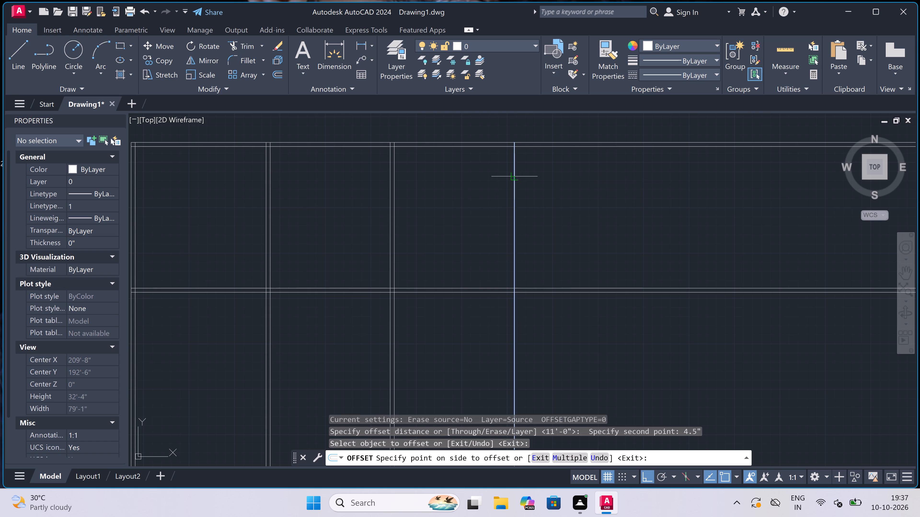
pyautogui.click(531, 178)
pyautogui.press('Escape')
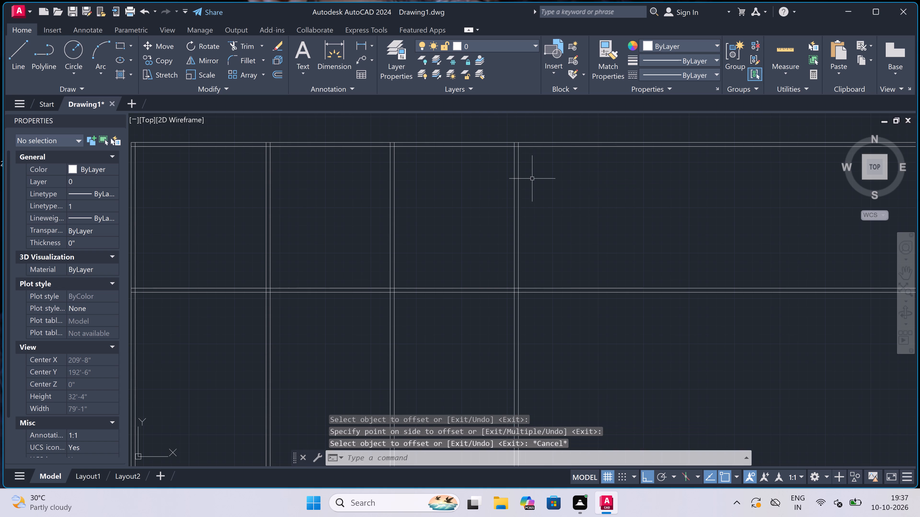
# Offset the right line of the third vertical partition 12' to the right to set the fourth room's width.
pyautogui.press('space')
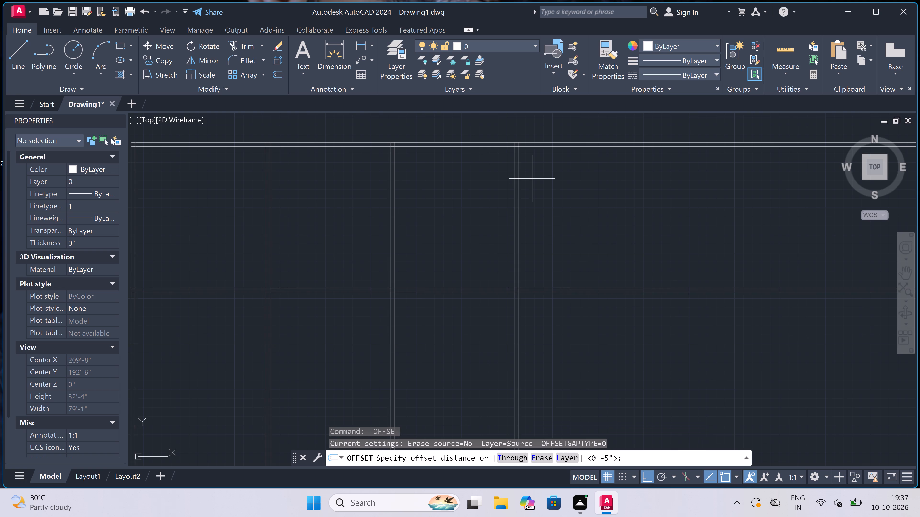
pyautogui.click(518, 183)
pyautogui.write("12'")
pyautogui.press('space')
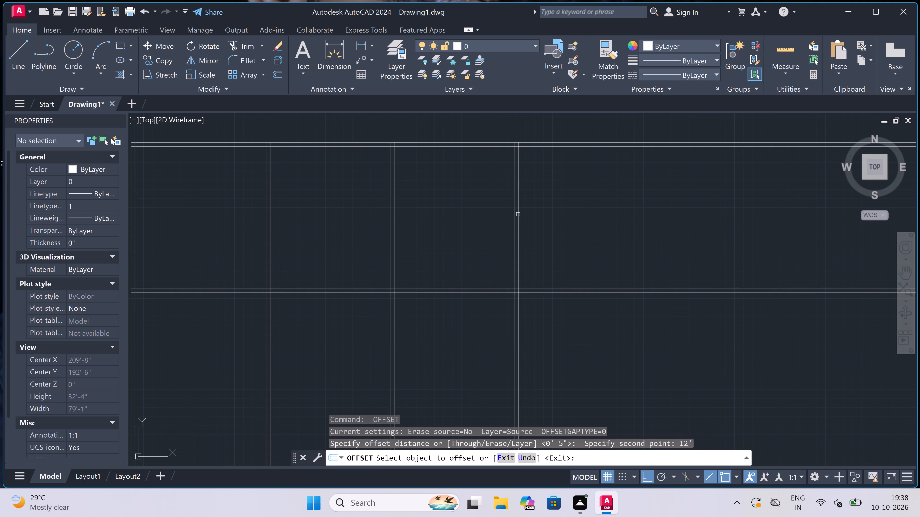
pyautogui.moveTo(518, 214); pyautogui.dragTo(521, 214)
pyautogui.click(595, 204)
pyautogui.press('Escape')
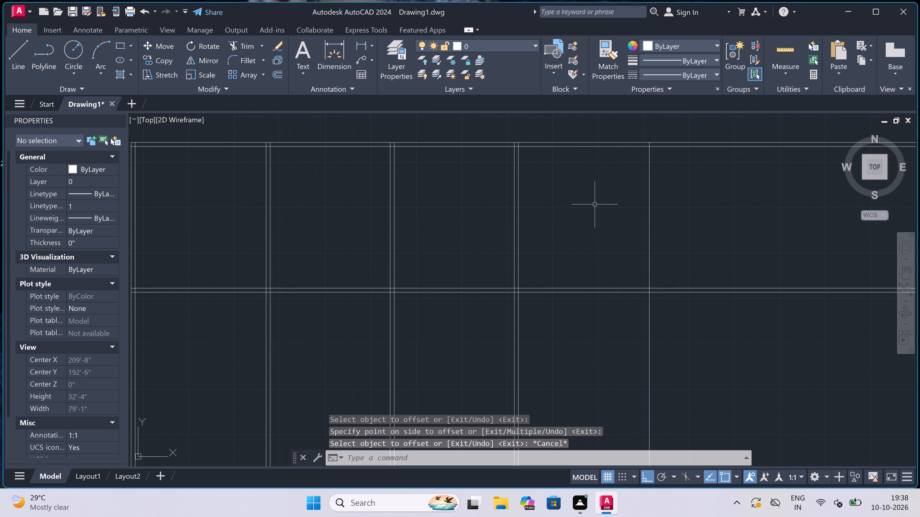
# Offset the fourth room's right-hand vertical line 4.5" to the right for the end wall's thickness.
pyautogui.press('space')
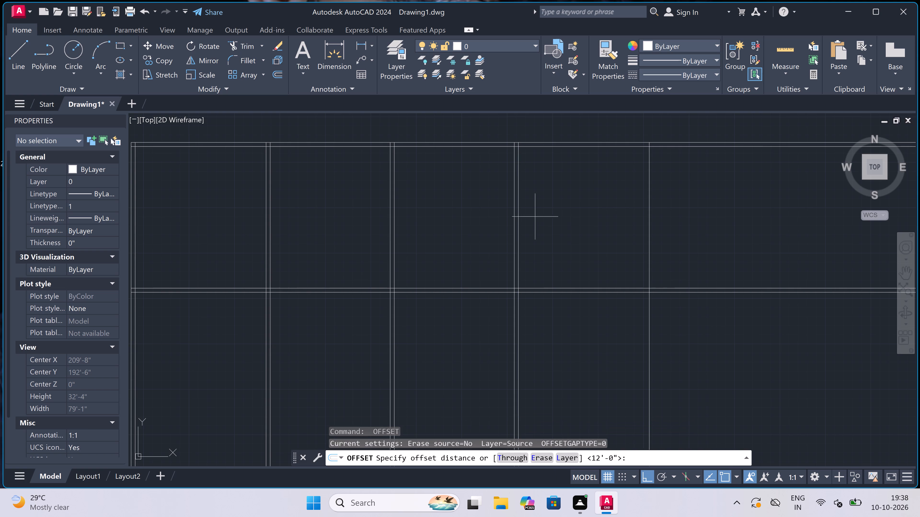
pyautogui.scroll(-1, 480, 228)
pyautogui.scroll(1, 601, 198)
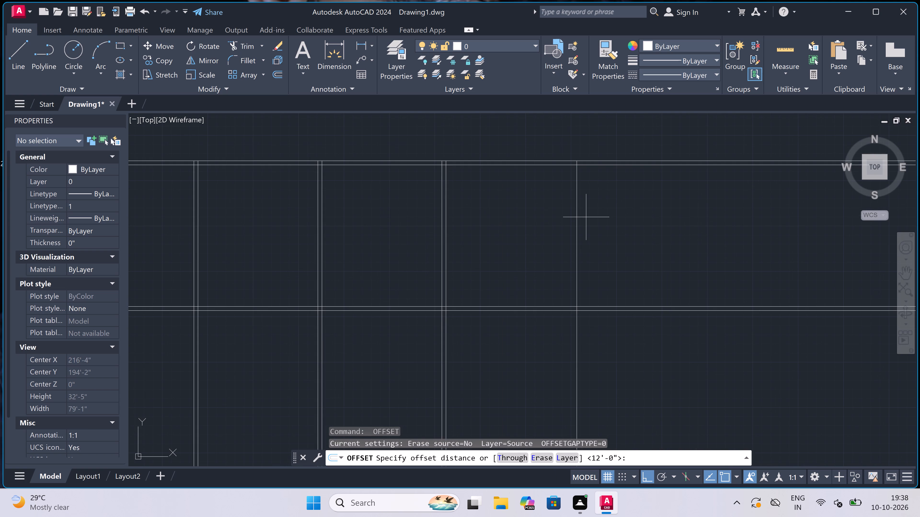
pyautogui.click(579, 225)
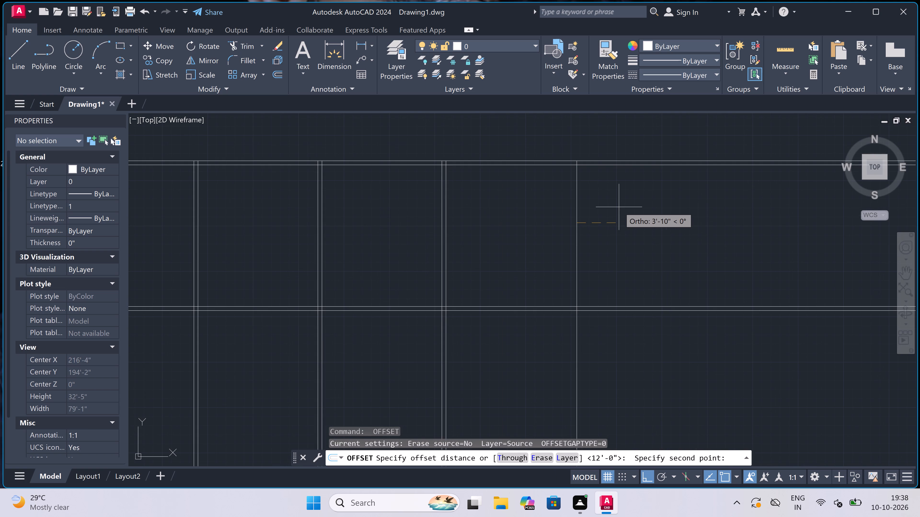
pyautogui.write('4.5')
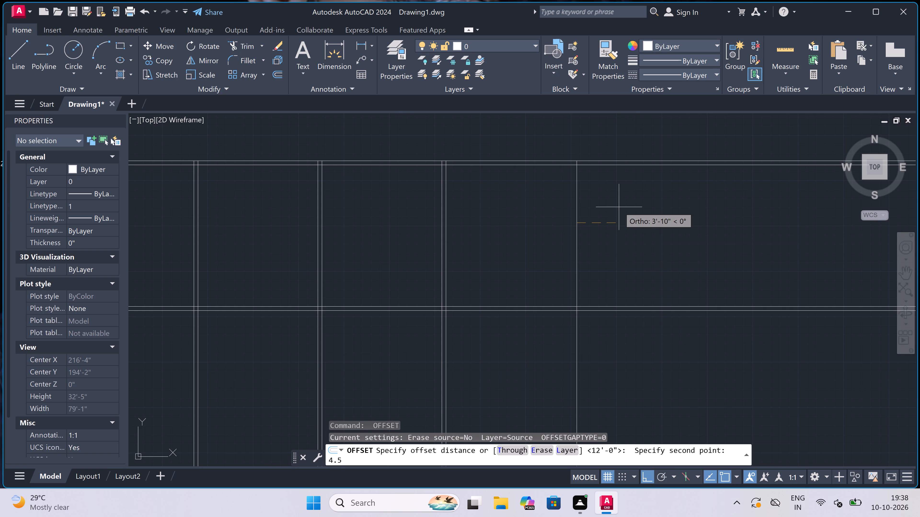
pyautogui.write('"')
pyautogui.press('space')
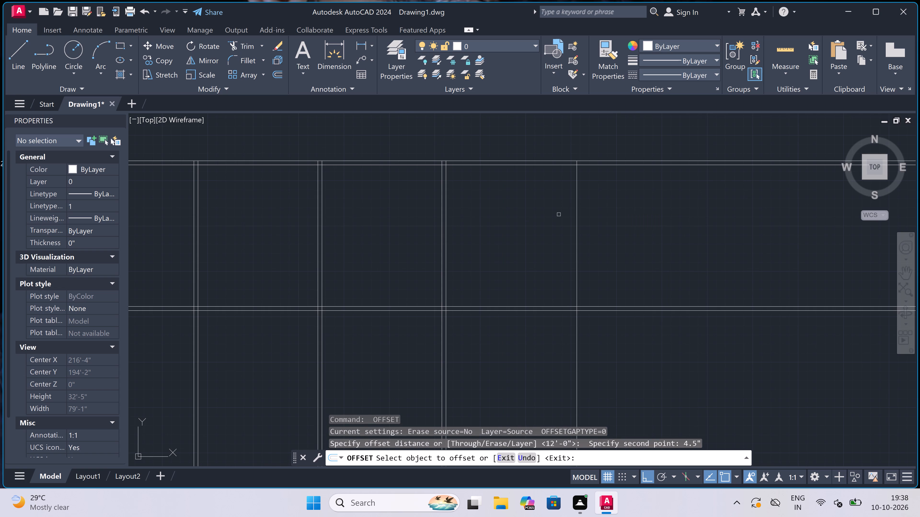
pyautogui.click(576, 195)
pyautogui.click(595, 194)
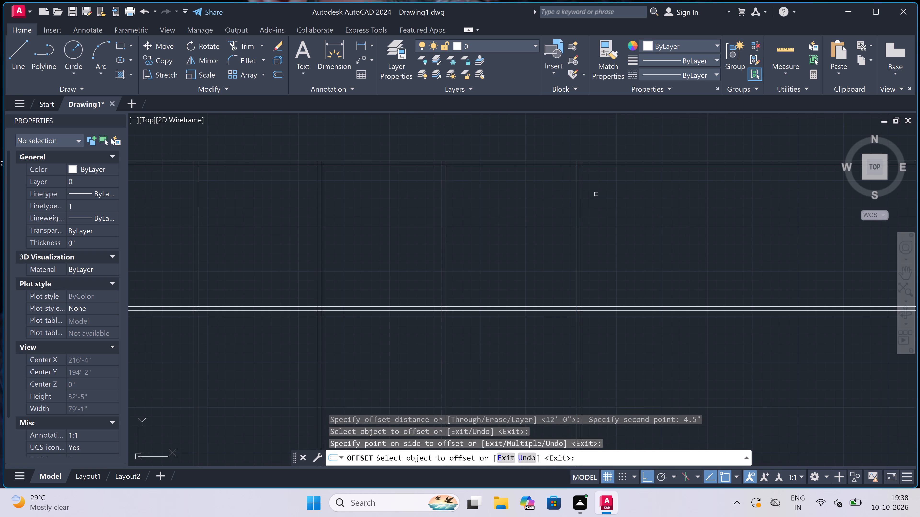
pyautogui.press('Escape')
# Trim the horizontal wall lines that extend beyond the right end wall's outer line.
pyautogui.write('tr')
pyautogui.press('space')
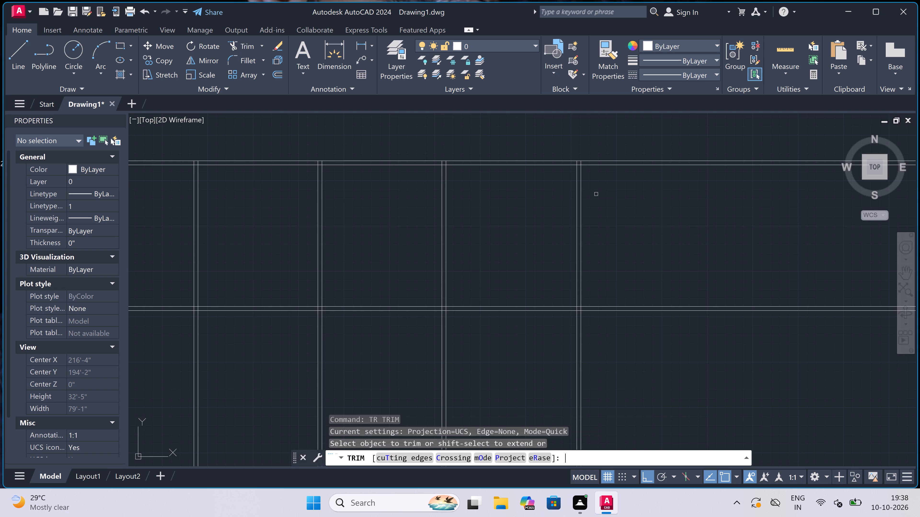
pyautogui.click(599, 148)
pyautogui.scroll(-2, 610, 227)
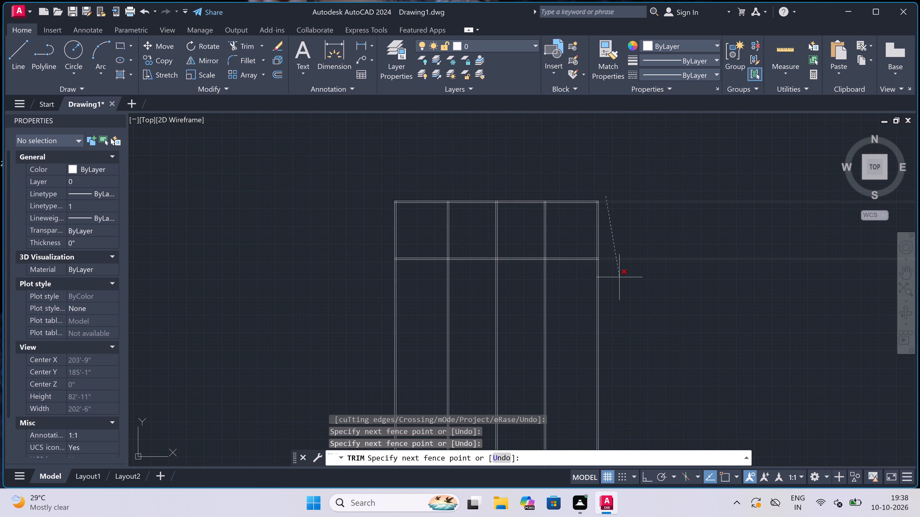
pyautogui.click(621, 303)
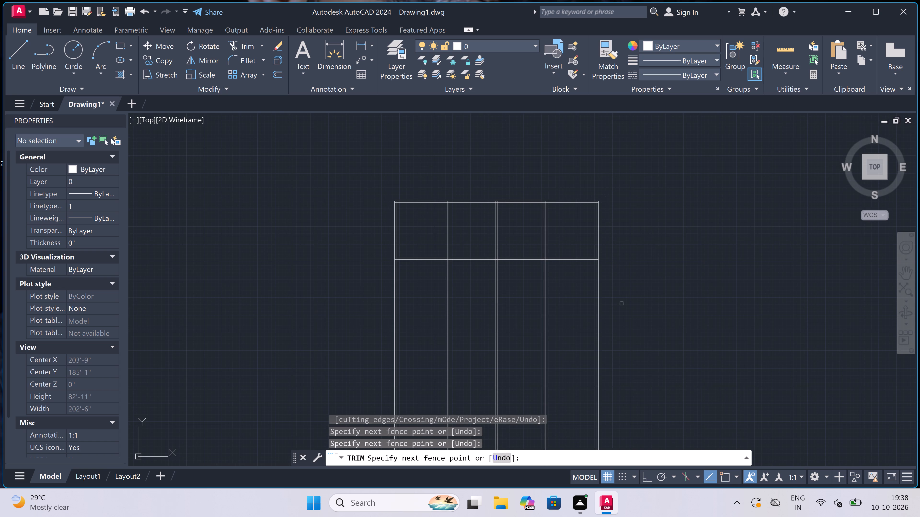
# Trim the overlapping inner line ends at the top-right corner of the outer walls to form a clean corner.
pyautogui.scroll(3, 591, 205)
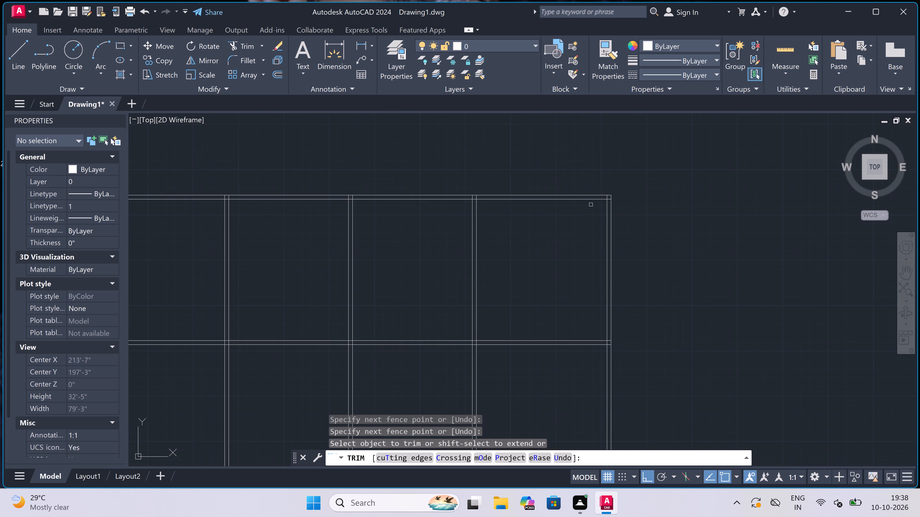
pyautogui.scroll(3, 608, 191)
pyautogui.scroll(2, 623, 233)
pyautogui.scroll(2, 595, 214)
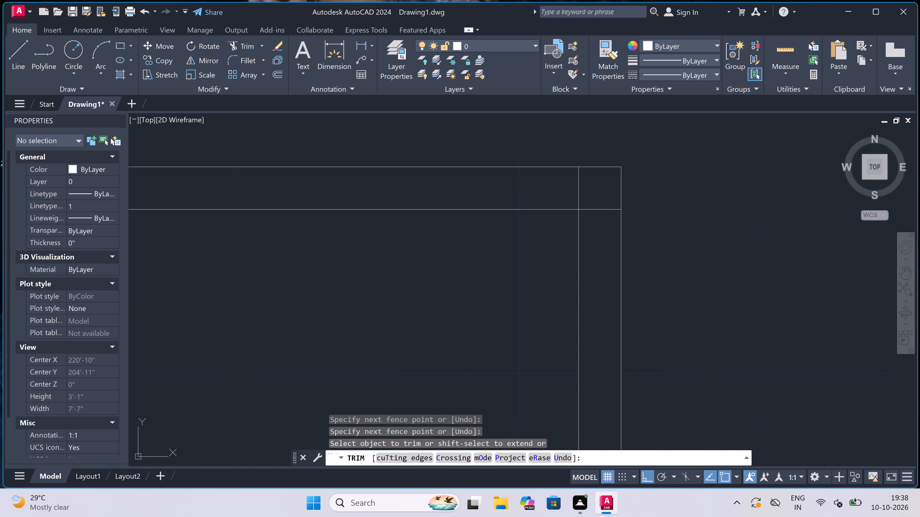
pyautogui.moveTo(520, 169); pyautogui.dragTo(525, 168)
pyautogui.click(611, 147)
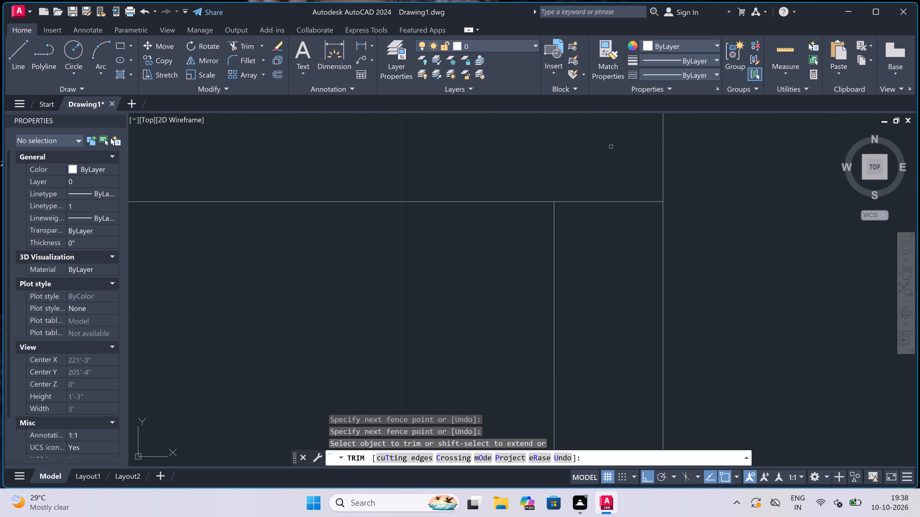
pyautogui.click(612, 147)
pyautogui.click(616, 263)
# Trim the third partition's lines inside the top wall and open the wall's inner line between them to form a T-junction.
pyautogui.scroll(-5, 609, 203)
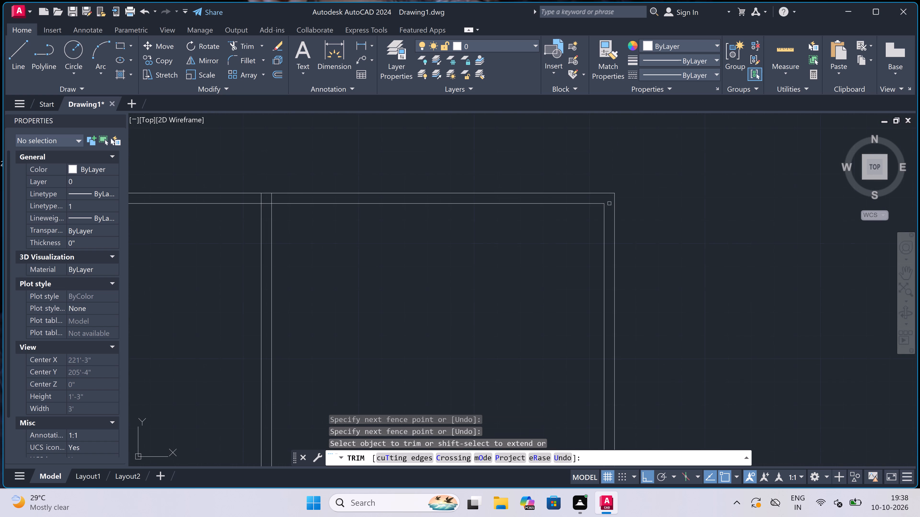
pyautogui.scroll(-4, 463, 212)
pyautogui.scroll(4, 434, 210)
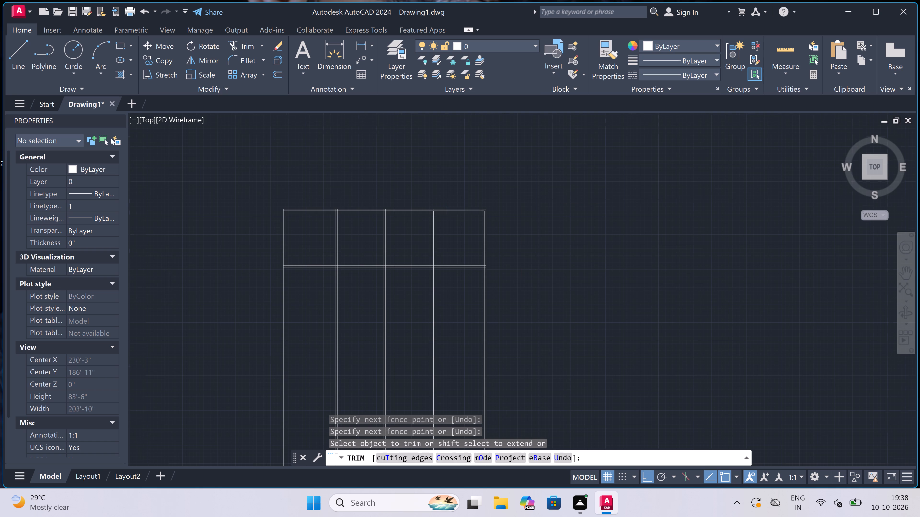
pyautogui.scroll(4, 421, 210)
pyautogui.click(392, 203)
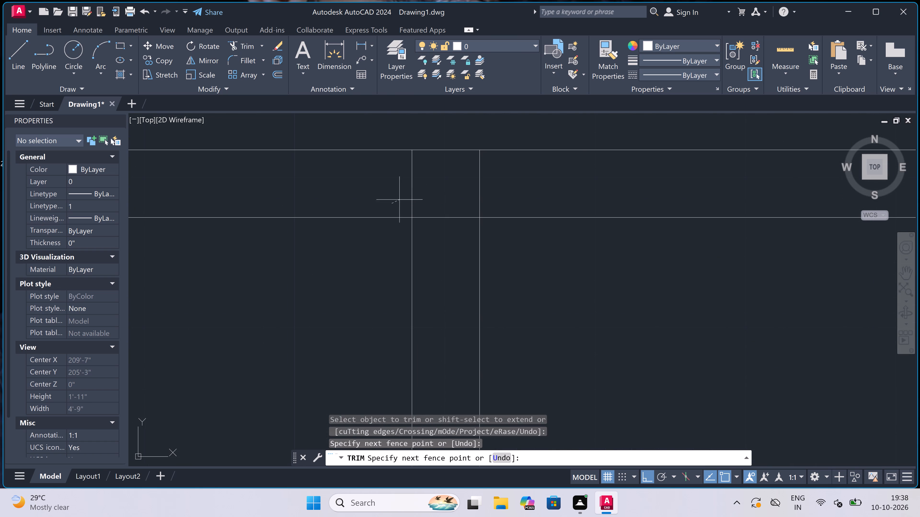
pyautogui.click(584, 163)
pyautogui.click(438, 193)
pyautogui.click(446, 236)
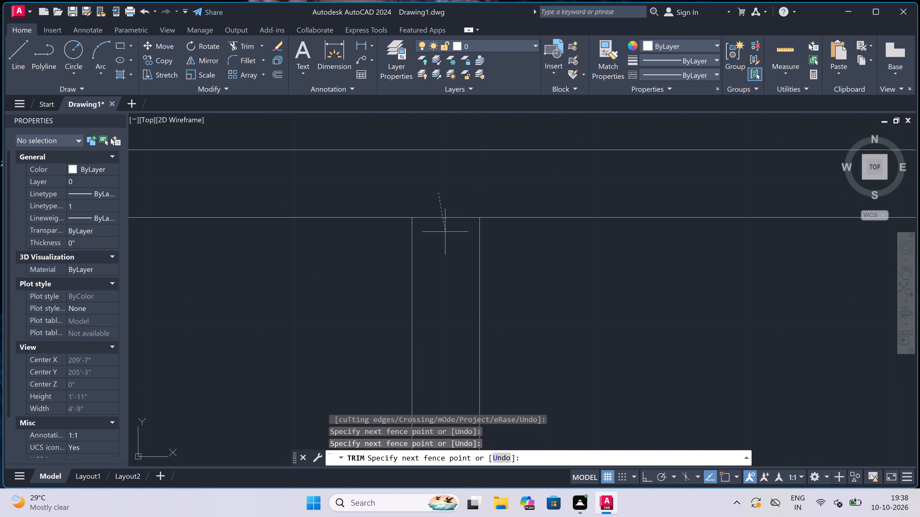
# Trim the overlapping inner line ends at the top-left corner of the outer walls to form a clean corner.
pyautogui.scroll(-8, 480, 185)
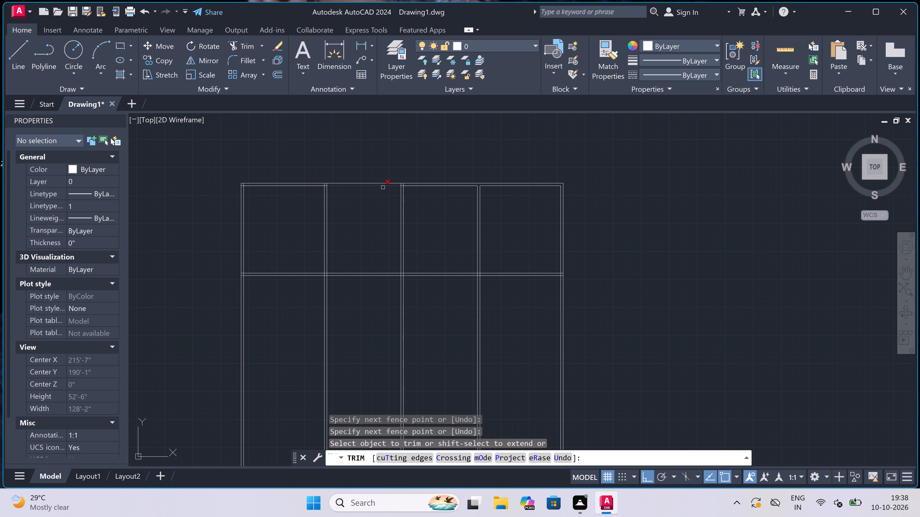
pyautogui.scroll(2, 242, 182)
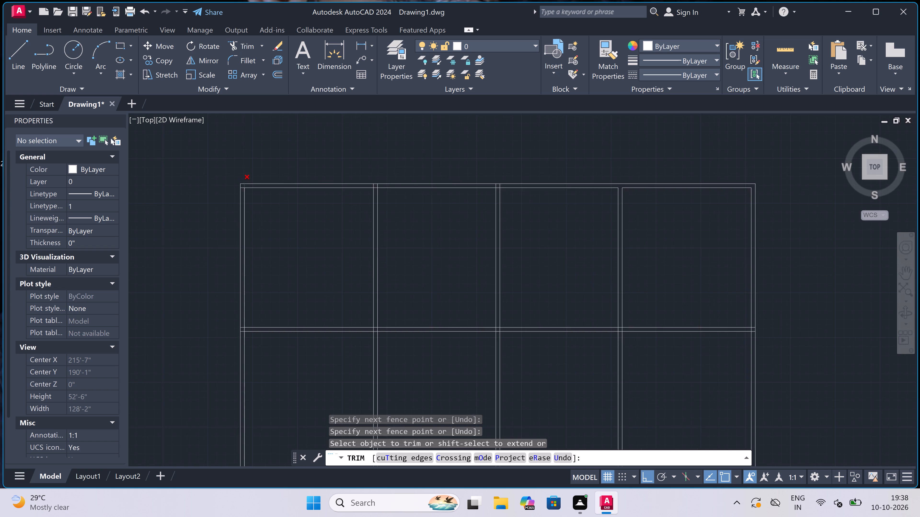
pyautogui.scroll(4, 242, 182)
pyautogui.click(247, 188)
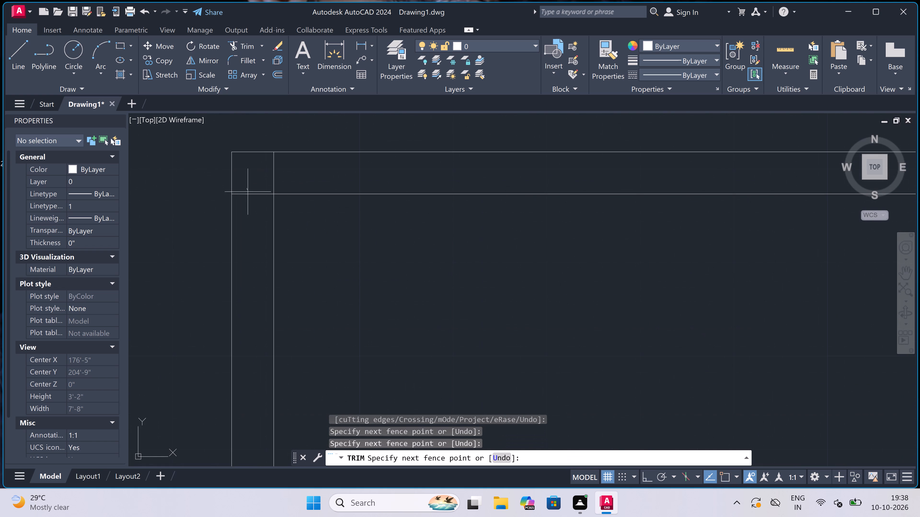
pyautogui.click(251, 206)
pyautogui.click(252, 167)
pyautogui.click(377, 164)
# Trim the first partition's lines inside the top wall and open the wall's inner line between them to form a T-junction.
pyautogui.scroll(-2, 377, 164)
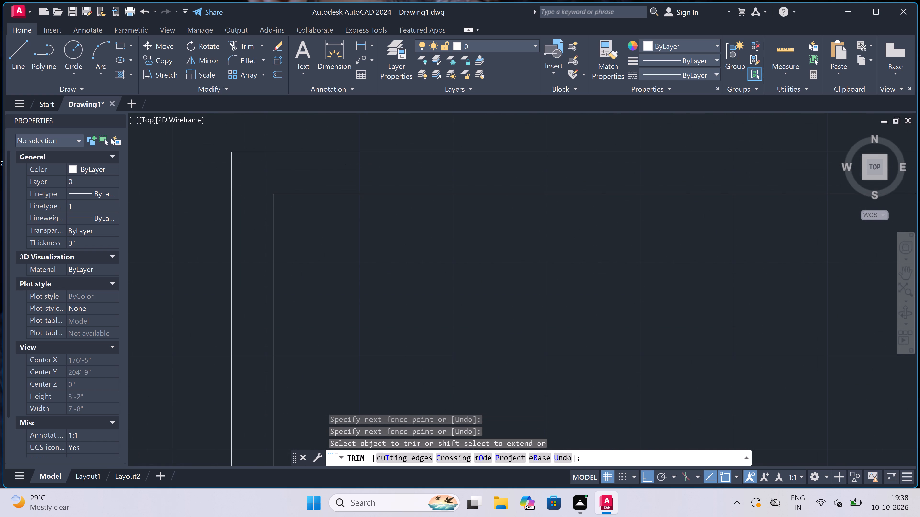
pyautogui.scroll(-3, 377, 164)
pyautogui.scroll(3, 513, 162)
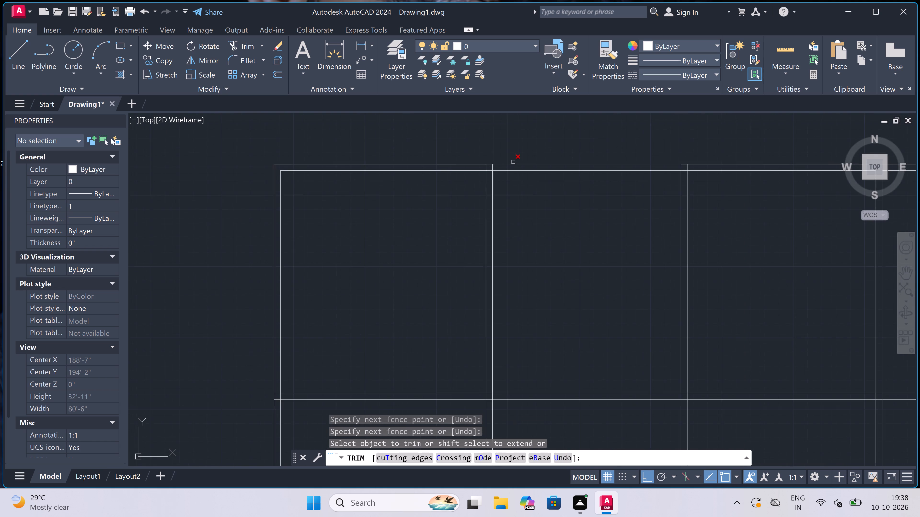
pyautogui.scroll(3, 456, 185)
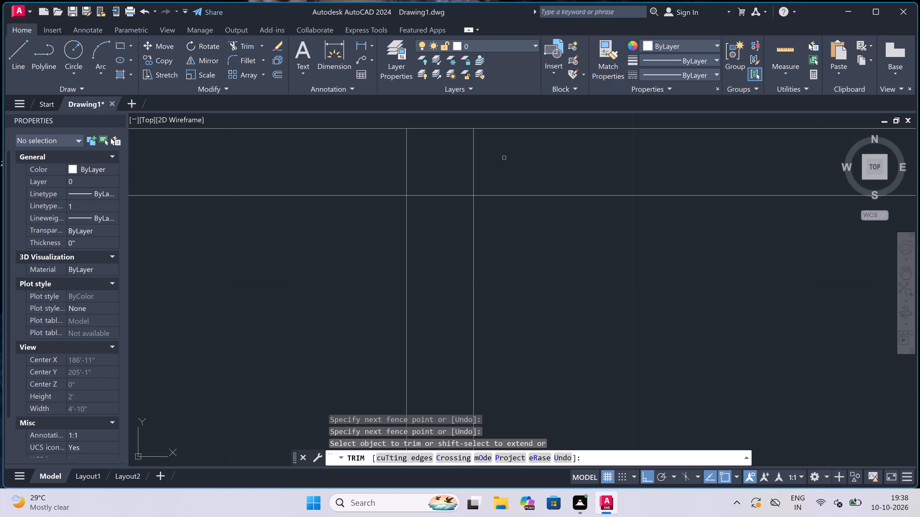
pyautogui.click(504, 158)
pyautogui.click(378, 172)
pyautogui.click(429, 169)
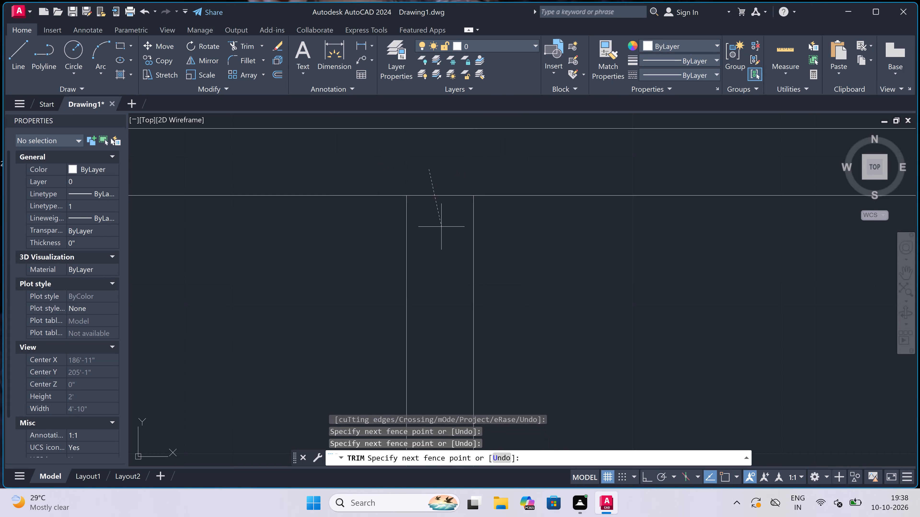
pyautogui.click(444, 236)
# Trim the second partition's lines inside the top wall and open the wall's inner line between them to form a T-junction.
pyautogui.scroll(-5, 440, 183)
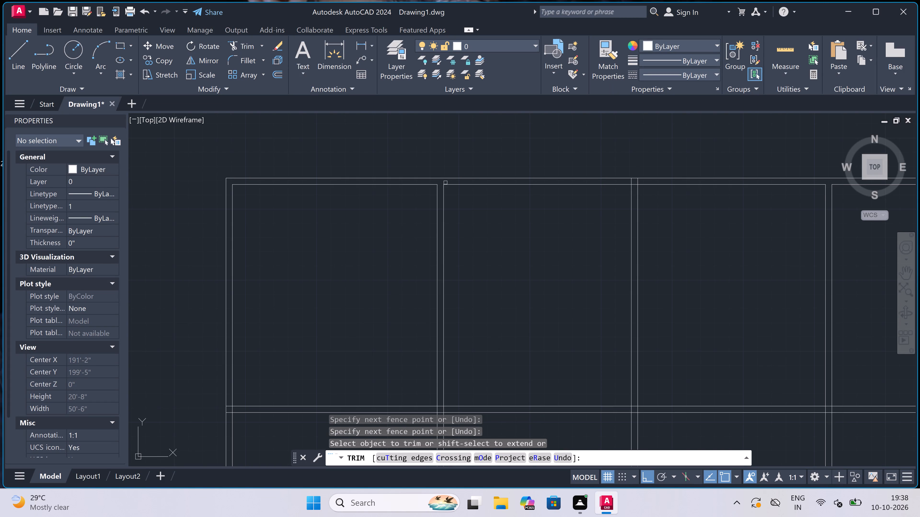
pyautogui.scroll(-2, 469, 183)
pyautogui.scroll(4, 536, 180)
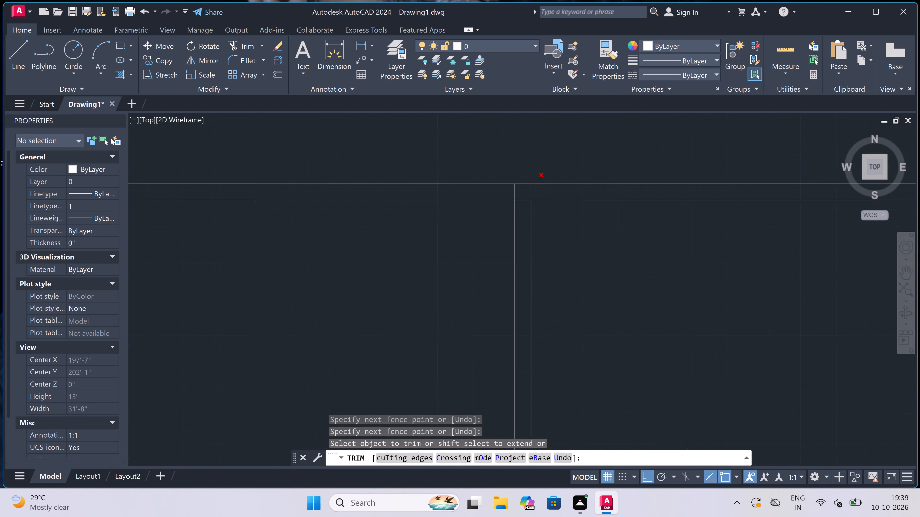
pyautogui.scroll(2, 535, 191)
pyautogui.click(545, 185)
pyautogui.click(430, 203)
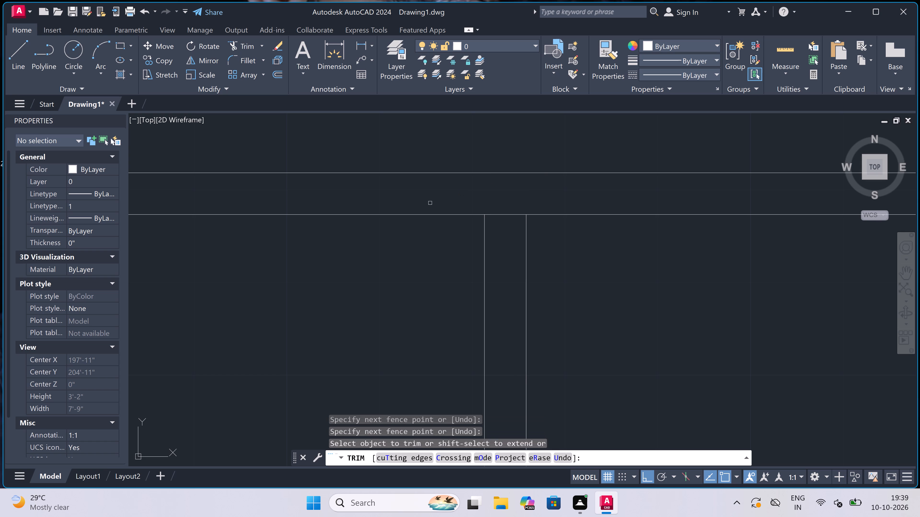
pyautogui.click(505, 222)
pyautogui.click(505, 192)
# Trim the crossing lines where the middle horizontal wall meets the left outer wall to form an open T-junction.
pyautogui.scroll(-9, 498, 181)
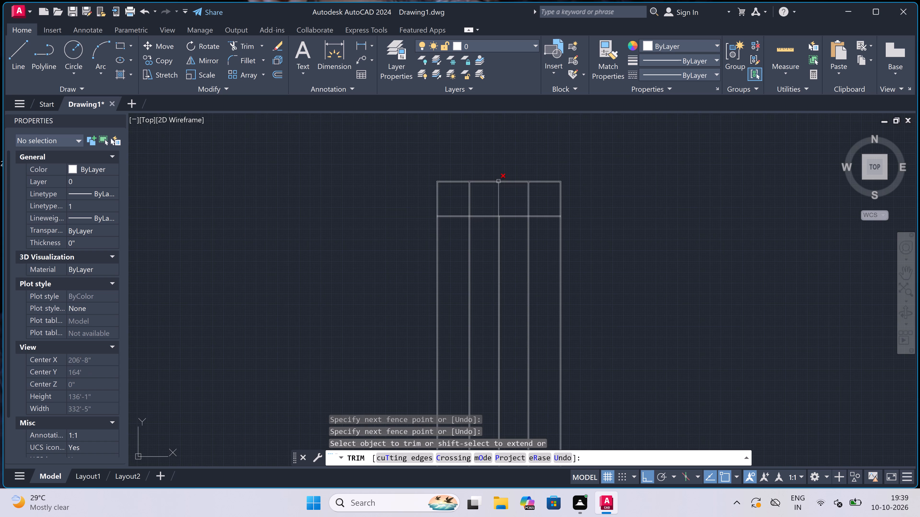
pyautogui.scroll(4, 433, 213)
pyautogui.scroll(4, 458, 231)
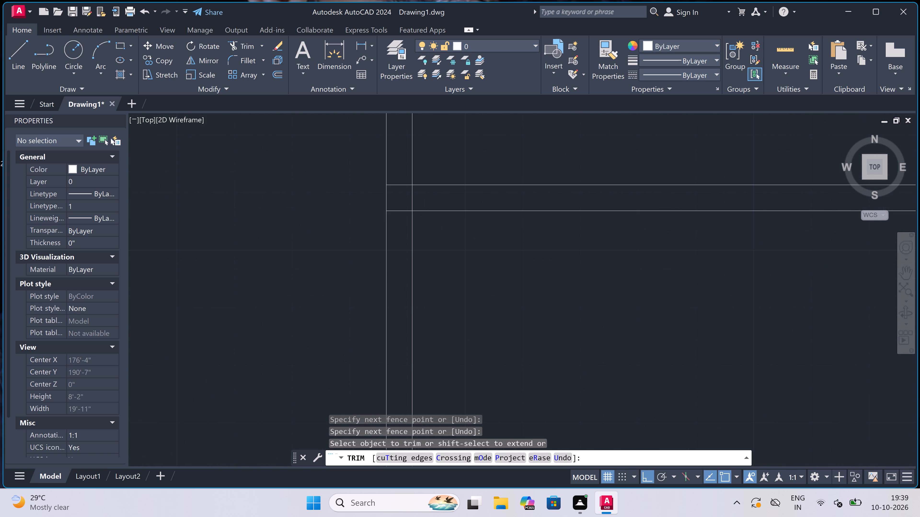
pyautogui.click(399, 179)
pyautogui.click(405, 236)
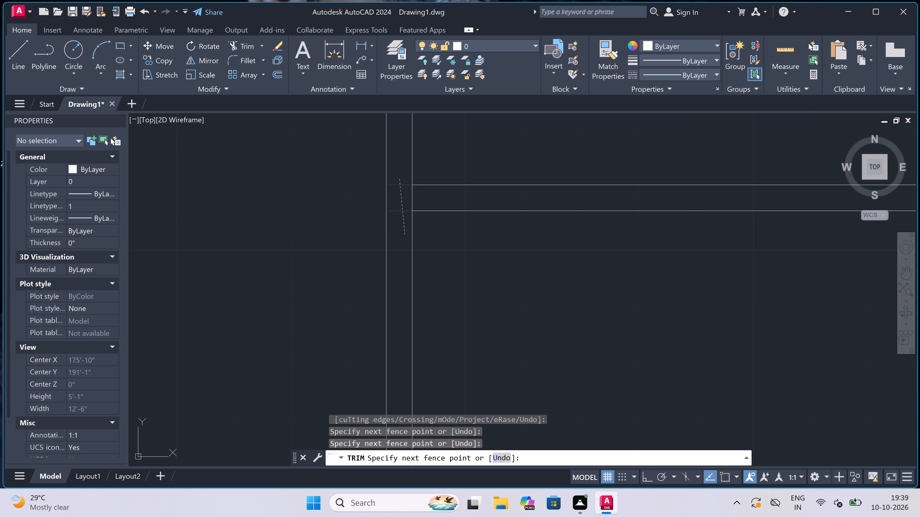
pyautogui.click(406, 191)
pyautogui.click(448, 191)
# Trim the crossing lines where the first partition meets the middle horizontal wall to open the intersection.
pyautogui.scroll(-5, 448, 191)
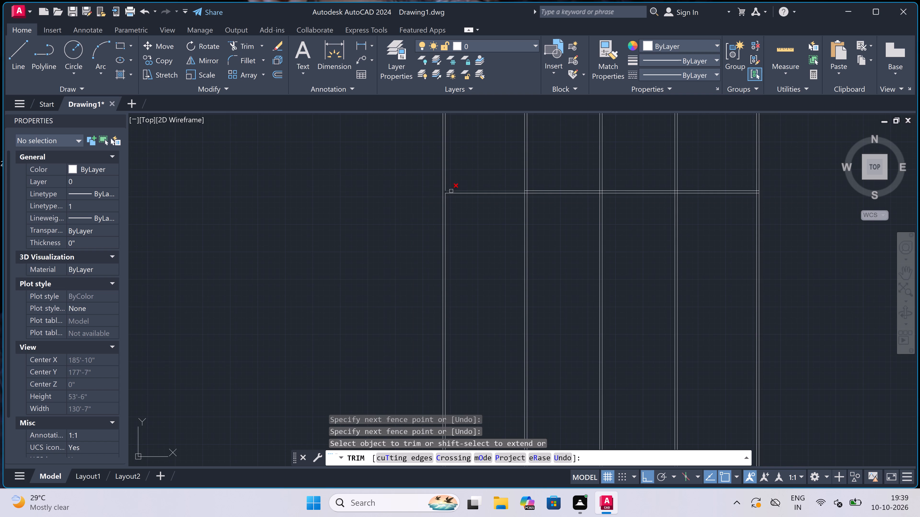
pyautogui.scroll(2, 545, 185)
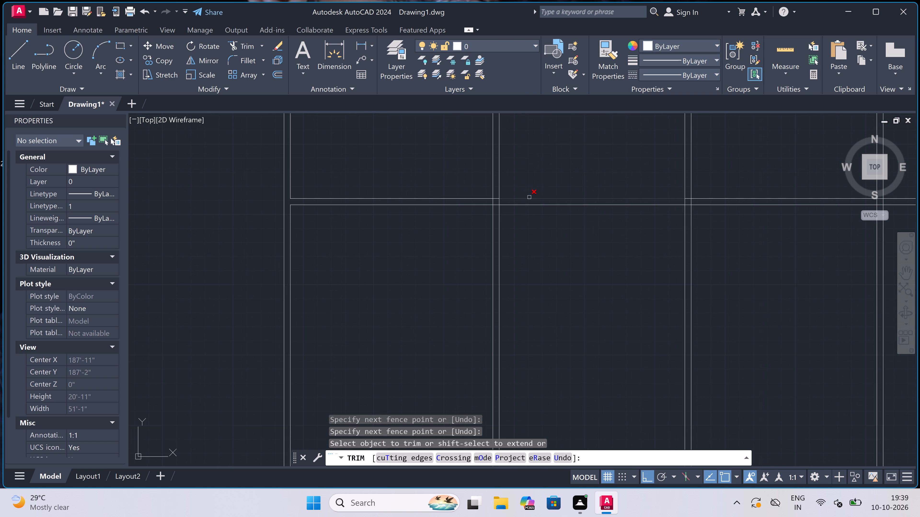
pyautogui.scroll(2, 471, 204)
pyautogui.click(518, 196)
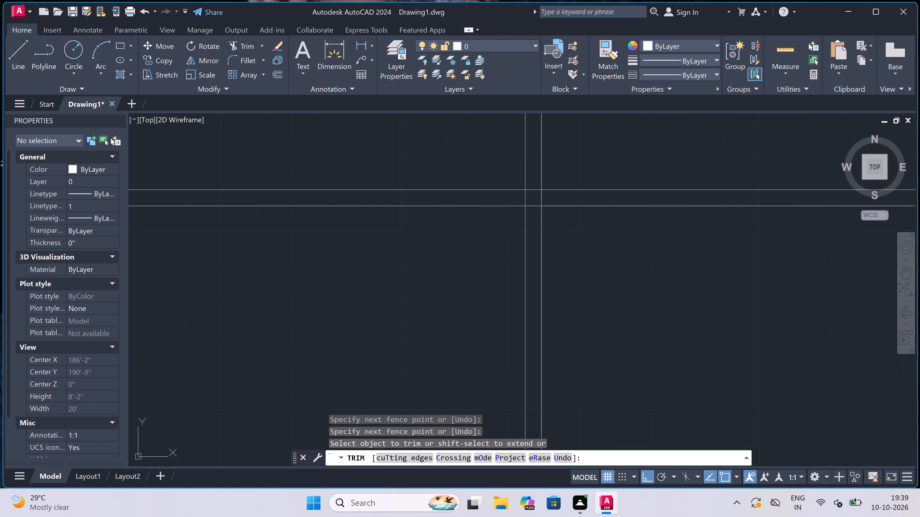
pyautogui.click(552, 196)
pyautogui.scroll(2, 539, 194)
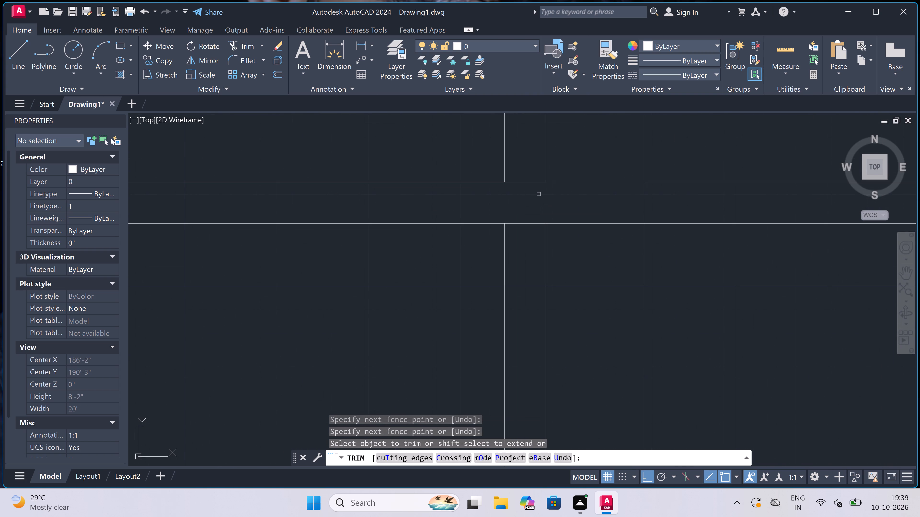
pyautogui.click(522, 169)
pyautogui.click(525, 247)
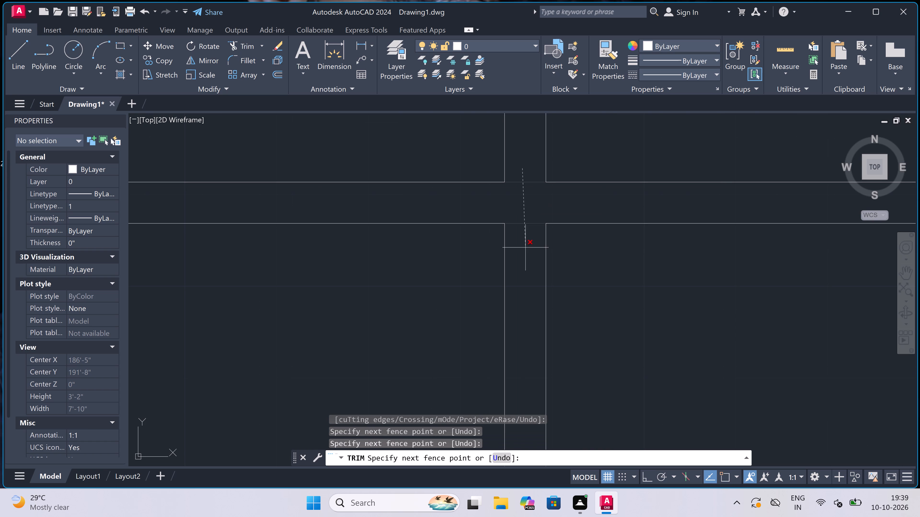
pyautogui.scroll(-6, 335, 220)
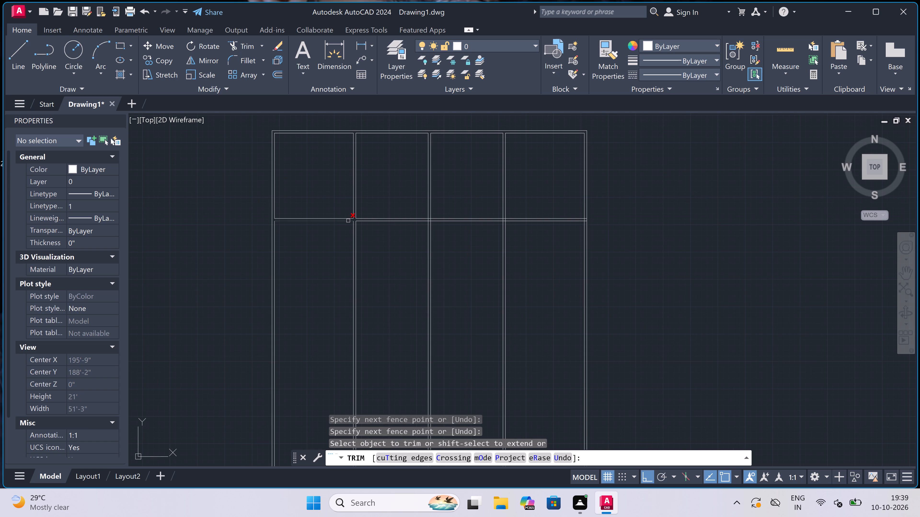
# Trim the crossing lines where the second partition meets the middle horizontal wall to open the intersection.
pyautogui.scroll(6, 431, 216)
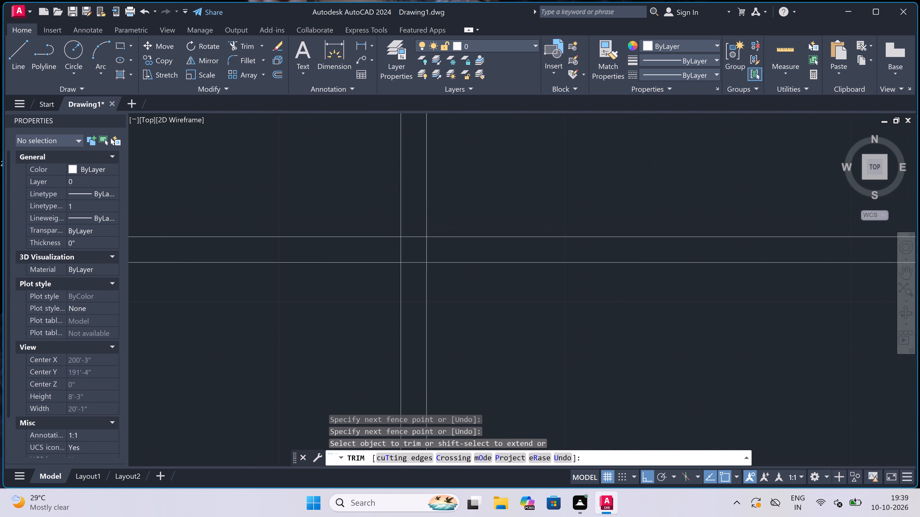
pyautogui.click(376, 249)
pyautogui.click(485, 249)
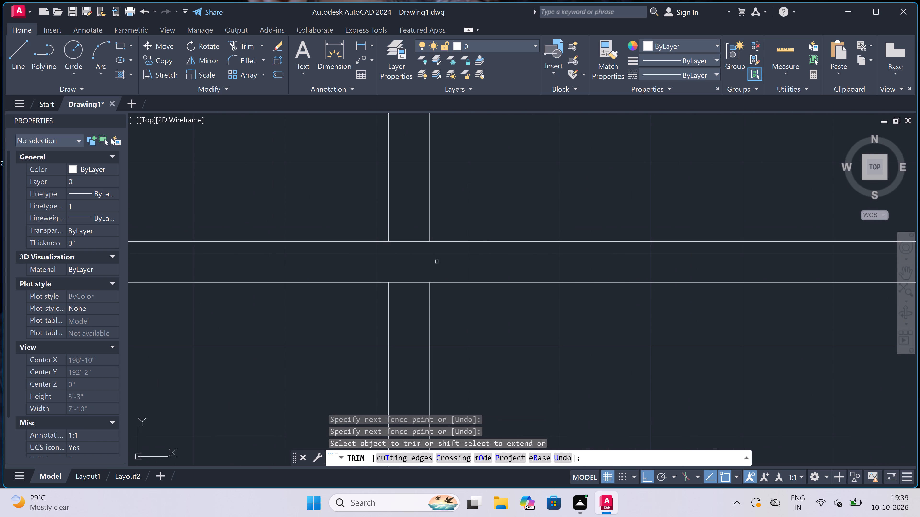
pyautogui.click(416, 300)
pyautogui.click(400, 220)
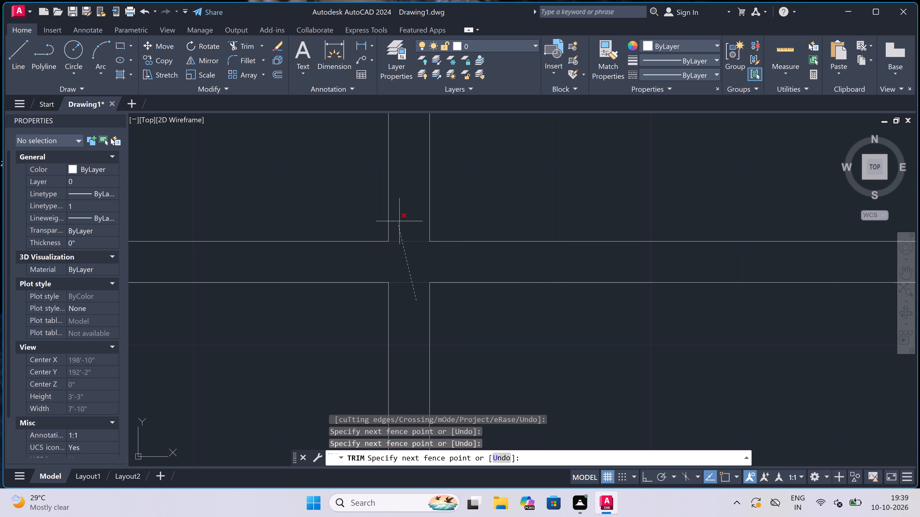
# Trim the crossing lines where the third partition meets the middle horizontal wall to open the intersection.
pyautogui.scroll(-6, 400, 220)
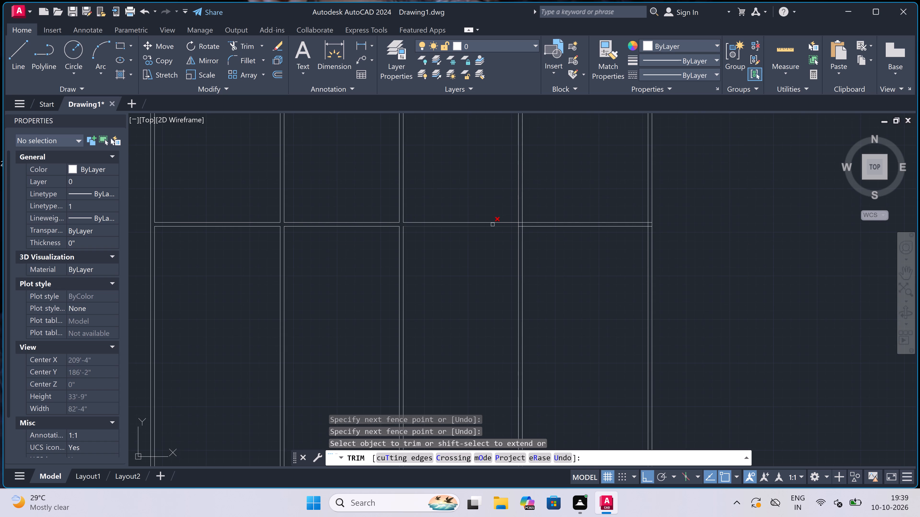
pyautogui.scroll(5, 526, 224)
pyautogui.click(526, 224)
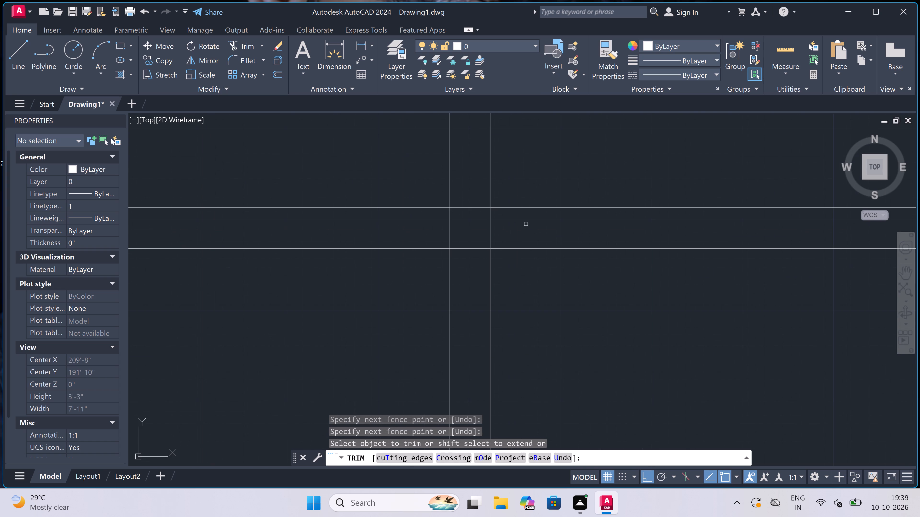
pyautogui.click(423, 234)
pyautogui.click(471, 175)
pyautogui.click(476, 258)
# Trim the crossing lines where the middle horizontal wall meets the right outer wall to form an open T-junction.
pyautogui.scroll(-5, 470, 216)
pyautogui.scroll(3, 599, 215)
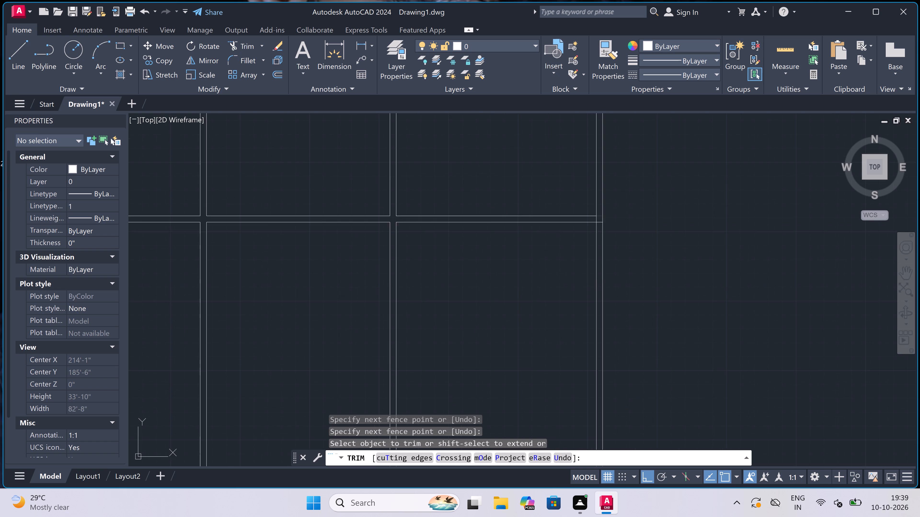
pyautogui.scroll(1, 599, 215)
pyautogui.click(598, 206)
pyautogui.click(604, 258)
pyautogui.scroll(2, 598, 235)
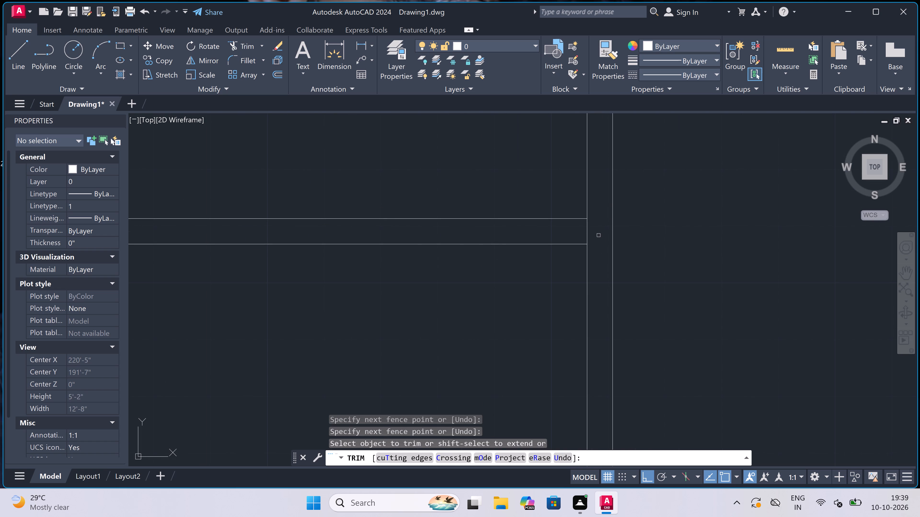
pyautogui.scroll(1, 598, 235)
pyautogui.click(596, 229)
pyautogui.click(492, 238)
pyautogui.click(608, 210)
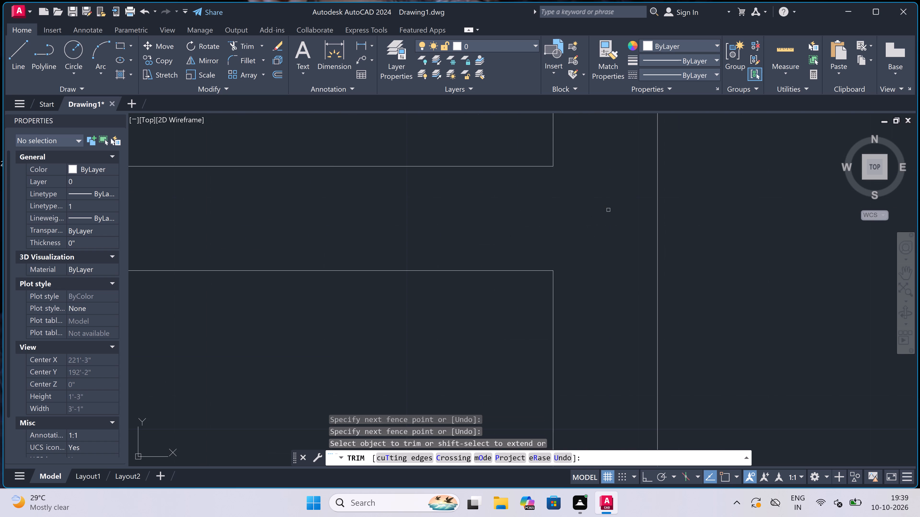
pyautogui.scroll(-10, 553, 216)
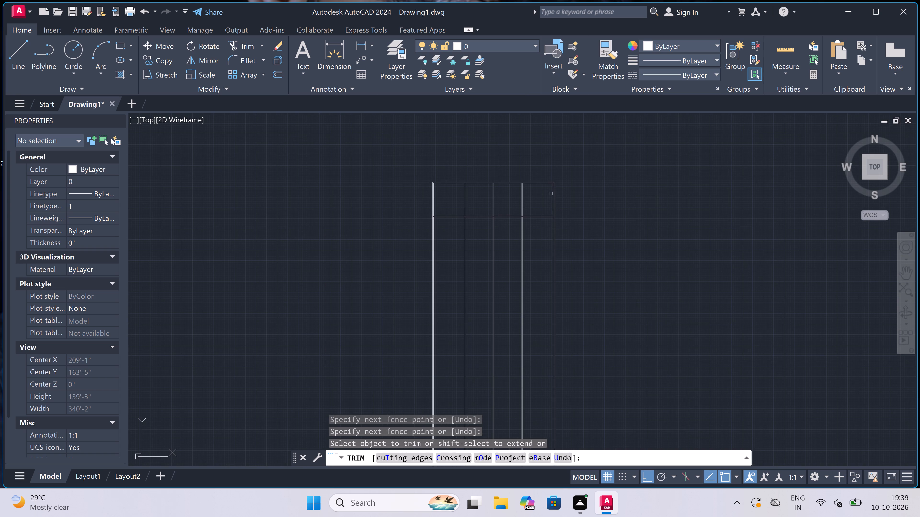
pyautogui.scroll(5, 550, 177)
pyautogui.scroll(-3, 557, 181)
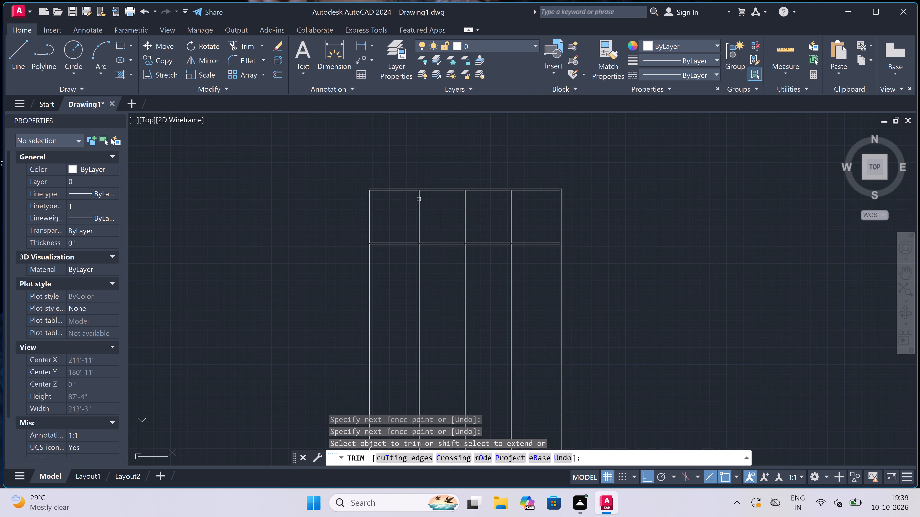
pyautogui.scroll(1, 419, 199)
pyautogui.press('Escape')
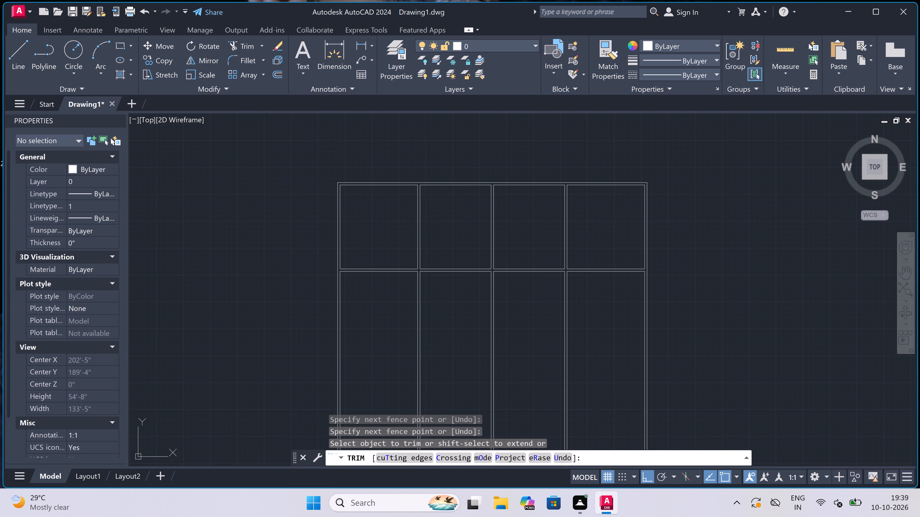
# Draw a door jamb across the middle wall left of the first partition, with a 2" stop from its midpoint and a 3' leaf upward.
pyautogui.write('l')
pyautogui.press('space')
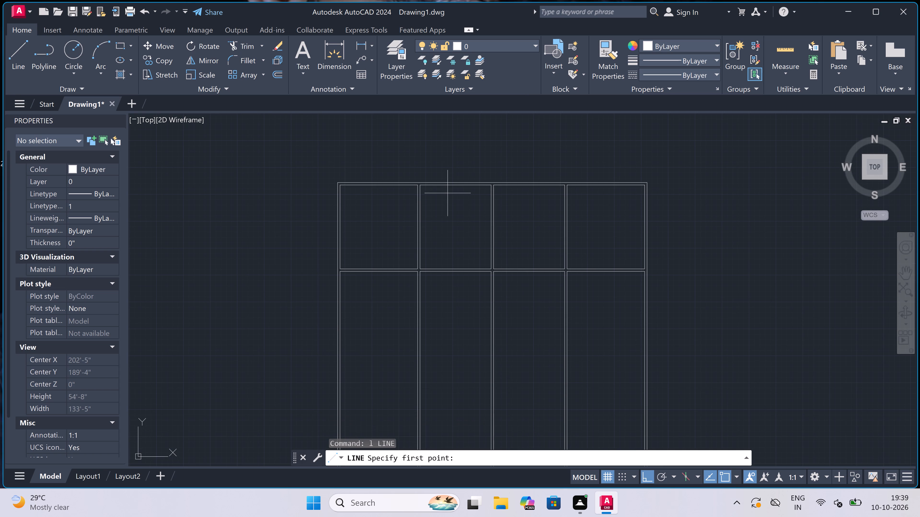
pyautogui.scroll(1, 402, 245)
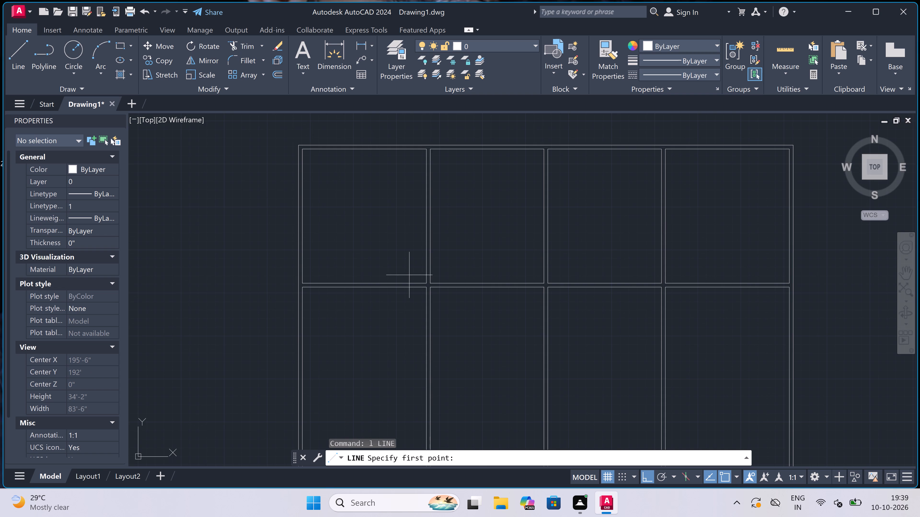
pyautogui.scroll(3, 411, 277)
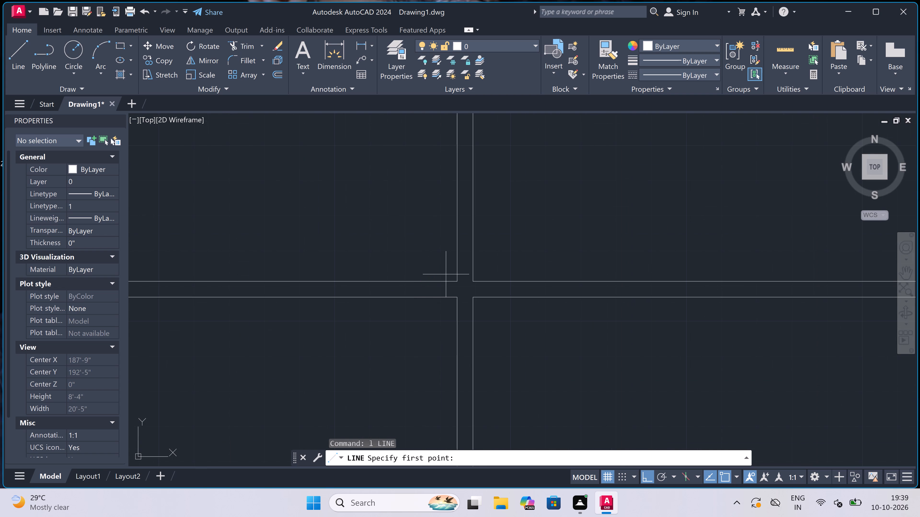
pyautogui.click(436, 283)
pyautogui.click(439, 298)
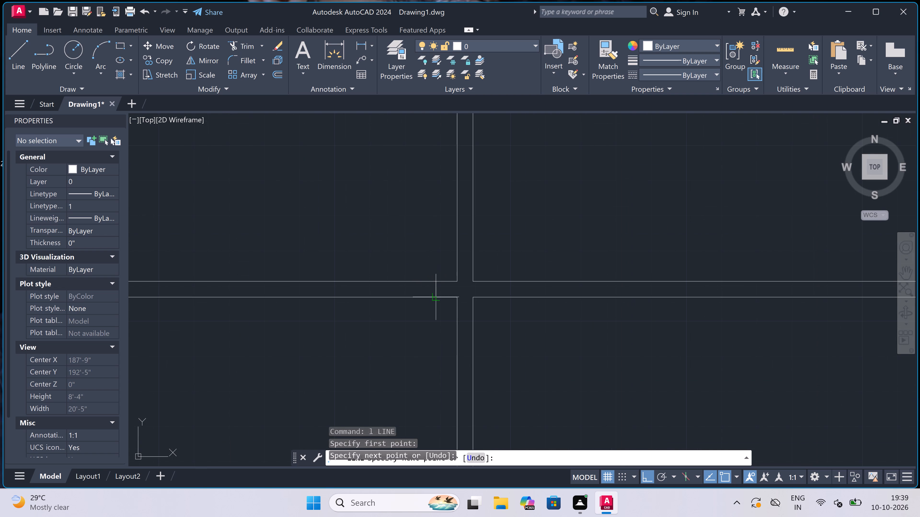
pyautogui.click(437, 289)
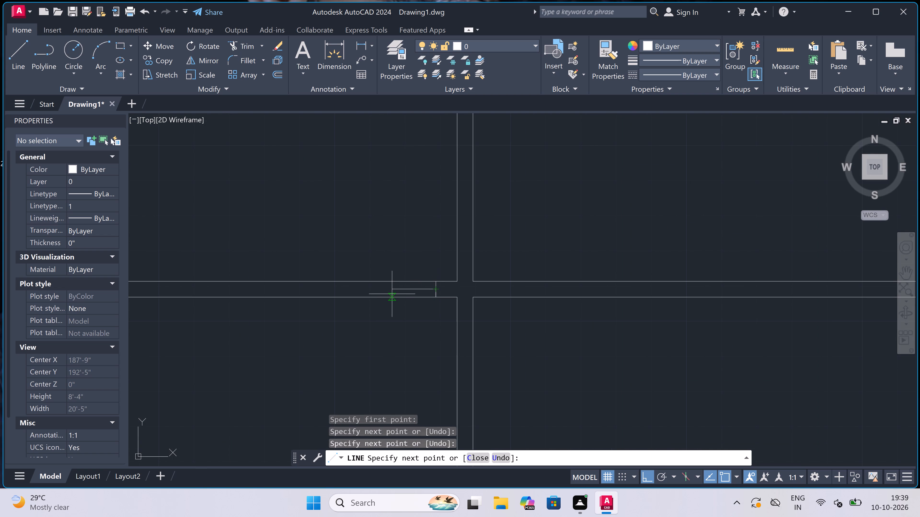
pyautogui.press('2')
pyautogui.write('"')
pyautogui.press('space')
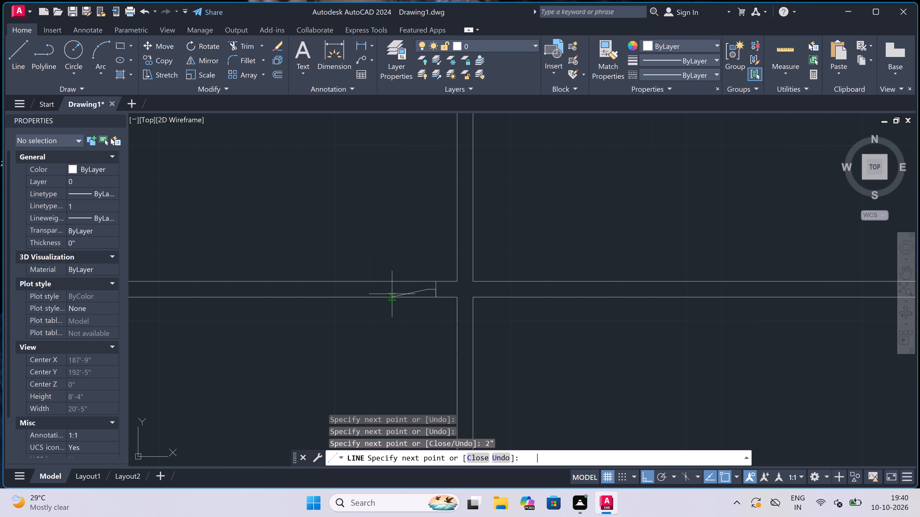
pyautogui.write("3'")
pyautogui.press('space')
pyautogui.press('Escape')
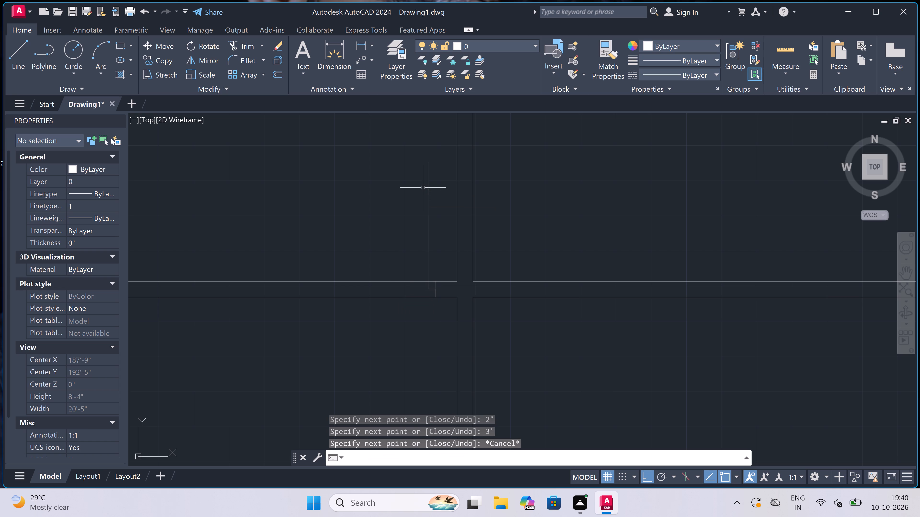
# Draw the opposite door jamb across the middle wall in the first room, with a 2" stop from its midpoint toward the leaf.
pyautogui.press('space')
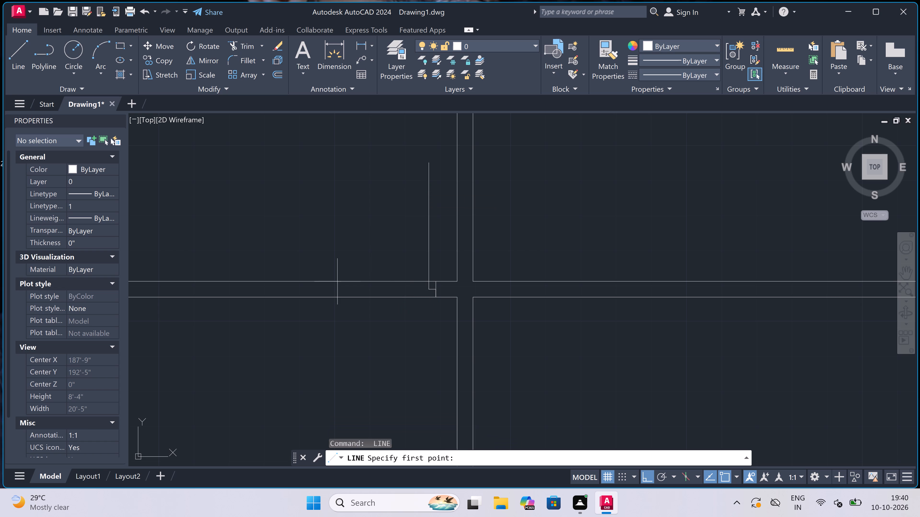
pyautogui.click(310, 283)
pyautogui.click(307, 297)
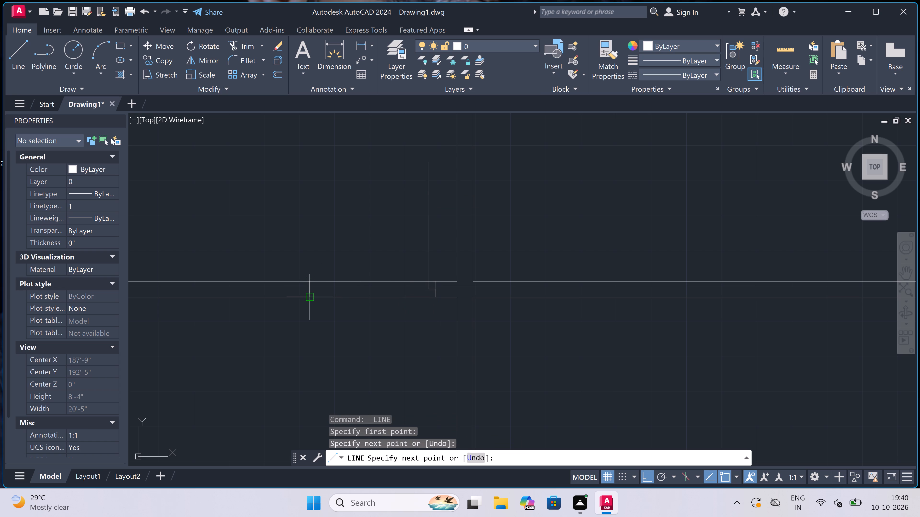
pyautogui.click(307, 290)
pyautogui.press('2')
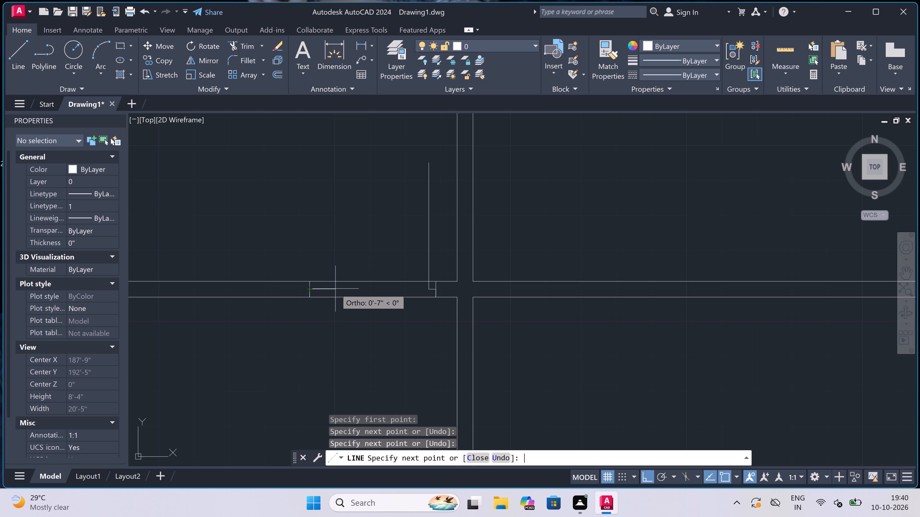
pyautogui.write('"')
pyautogui.press('space')
pyautogui.press('Escape')
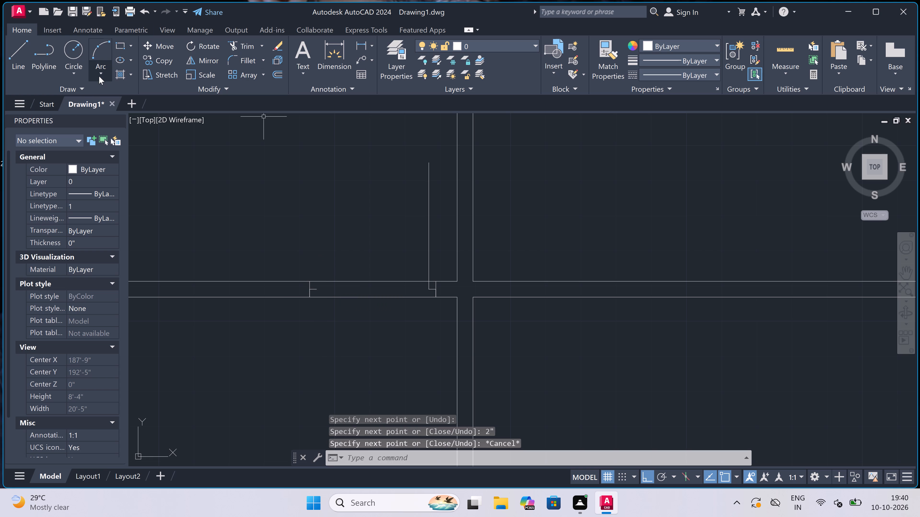
# Draw the door swing arc from the upper end of the leaf to the end of the opposite jamb's stop.
pyautogui.click(100, 66)
pyautogui.click(129, 218)
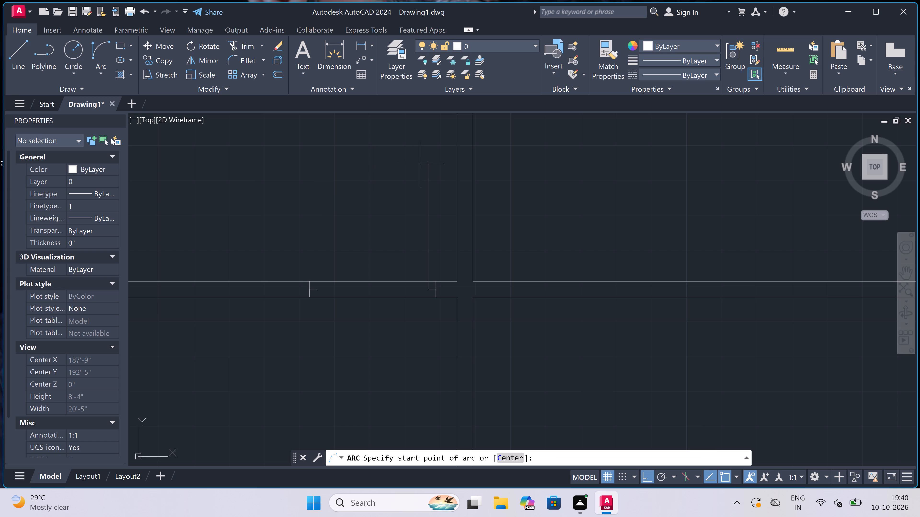
pyautogui.moveTo(426, 165); pyautogui.dragTo(425, 169)
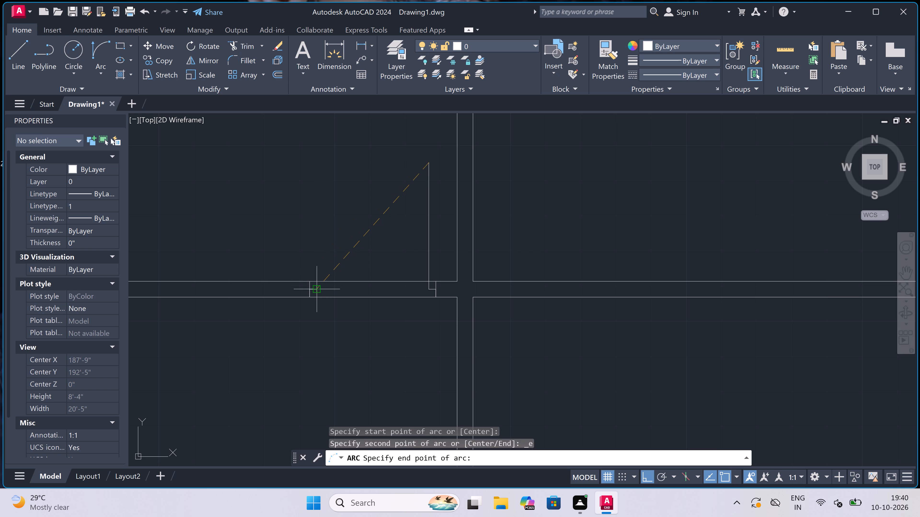
pyautogui.click(316, 288)
pyautogui.click(309, 212)
# Trim both middle wall lines between the two jambs to clear the first room's door opening.
pyautogui.write('tr')
pyautogui.press('space')
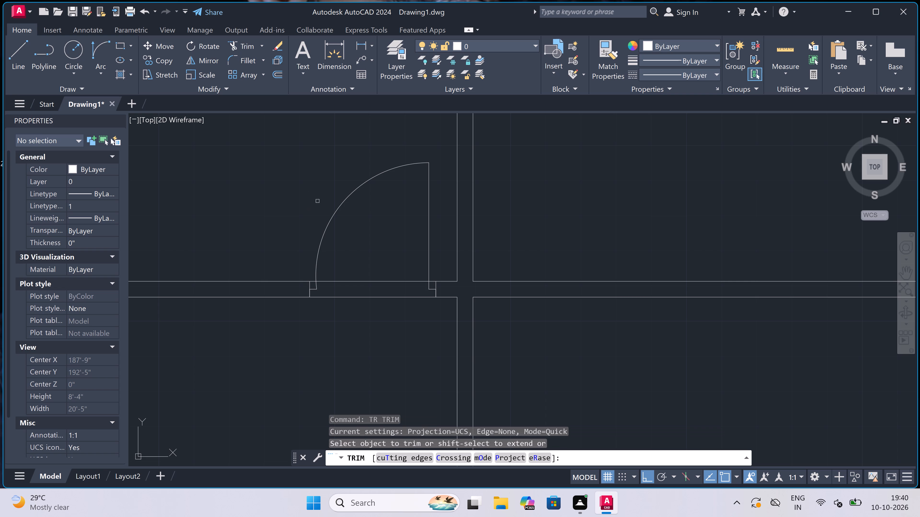
pyautogui.click(371, 225)
pyautogui.click(375, 297)
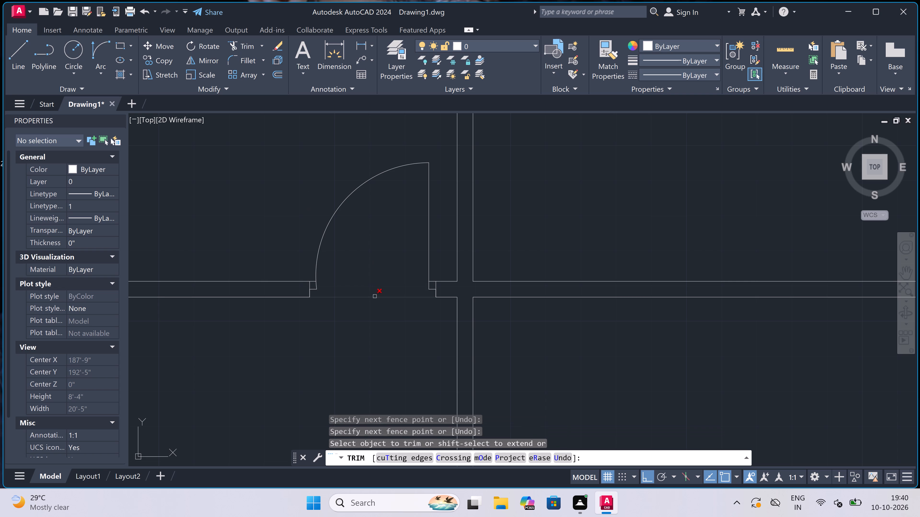
pyautogui.click(375, 318)
pyautogui.click(379, 282)
pyautogui.press('Escape')
# Draw a door jamb across the middle wall left of the second partition, with a 2" stop from its midpoint and a 3' leaf upward.
pyautogui.write('l')
pyautogui.press('space')
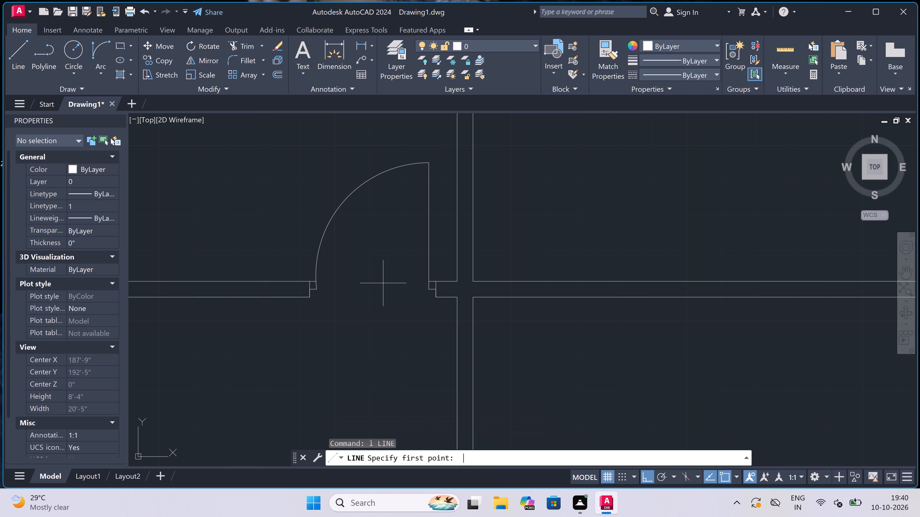
pyautogui.scroll(-4, 397, 271)
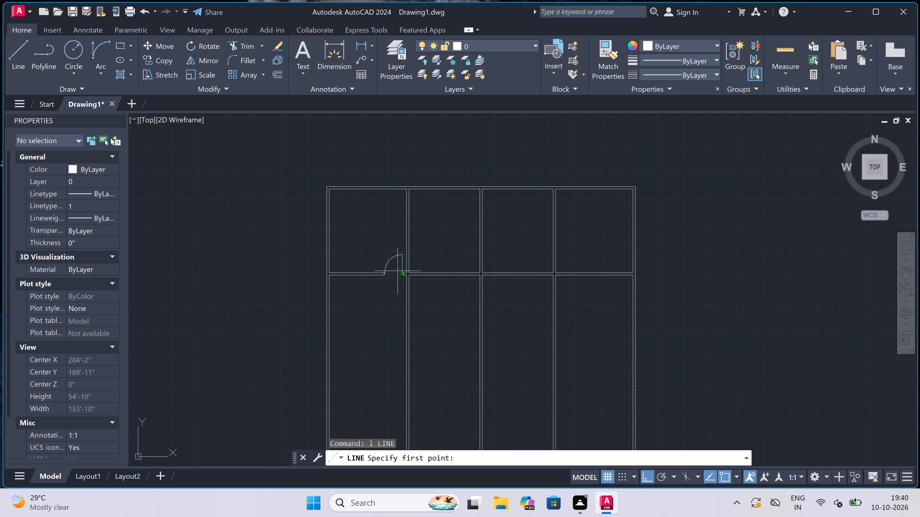
pyautogui.scroll(2, 496, 270)
pyautogui.scroll(2, 438, 286)
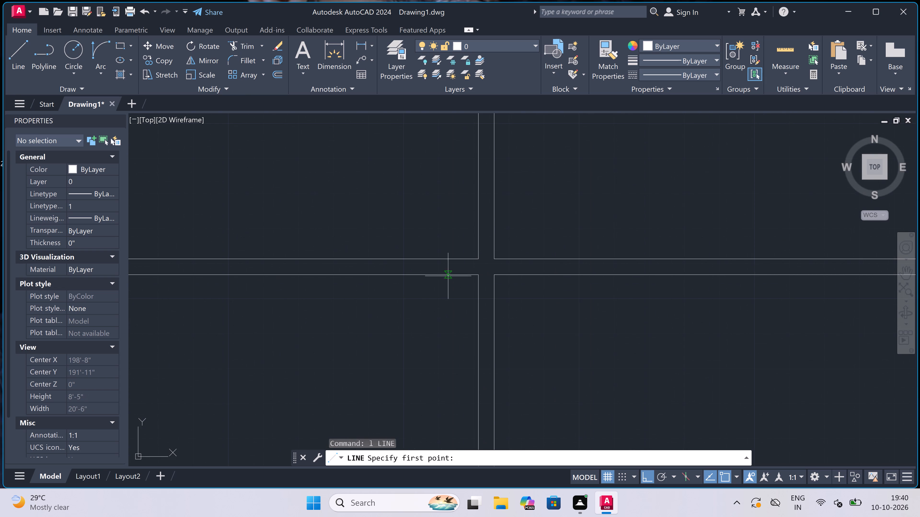
pyautogui.click(463, 260)
pyautogui.click(464, 275)
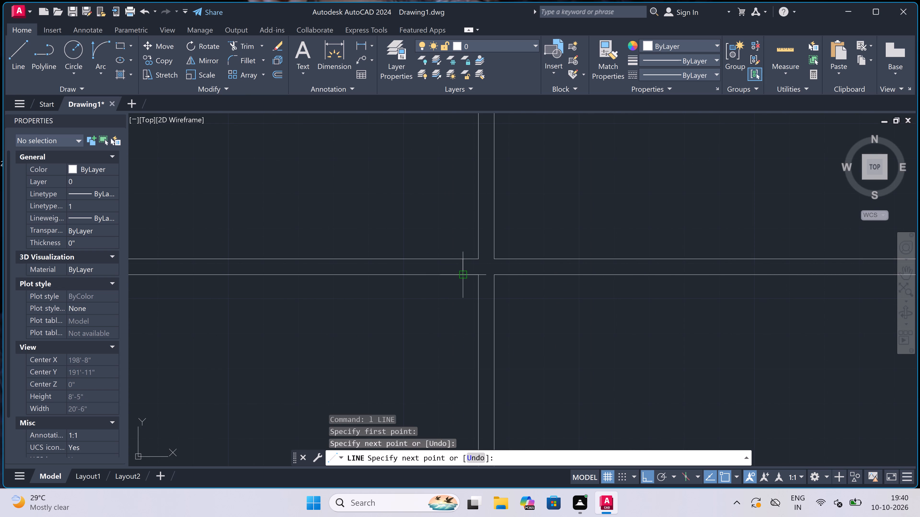
pyautogui.click(460, 268)
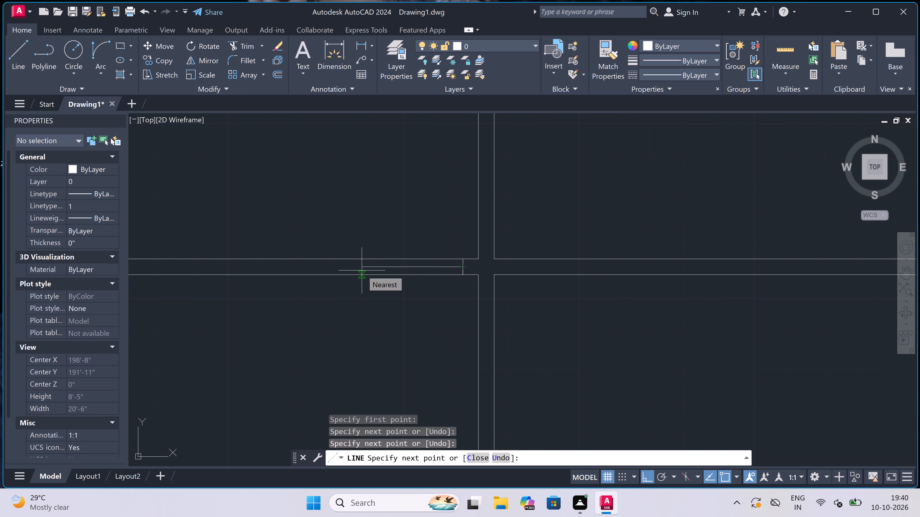
pyautogui.press('2')
pyautogui.write('"')
pyautogui.press('space')
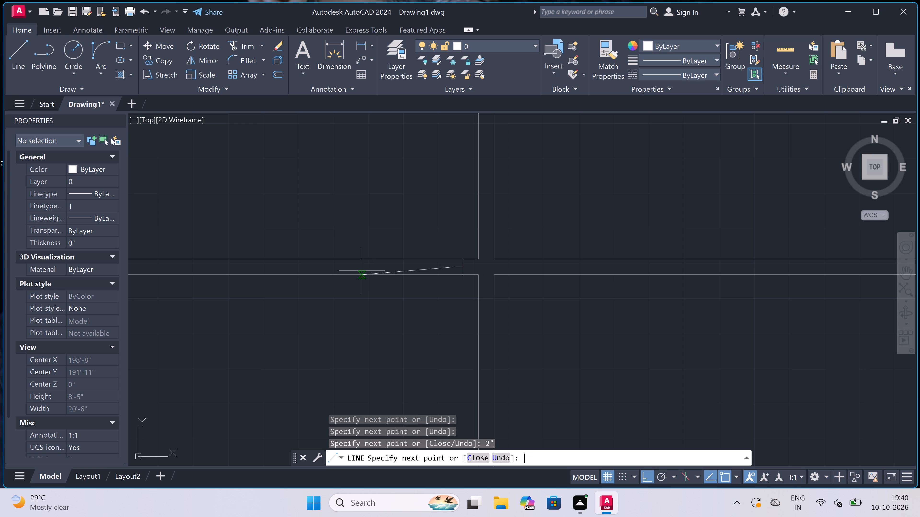
pyautogui.write("3'")
pyautogui.press('space')
pyautogui.press('Escape')
# Draw the opposite door jamb across the middle wall in the second room, with a 2" stop from its midpoint toward the leaf.
pyautogui.press('space')
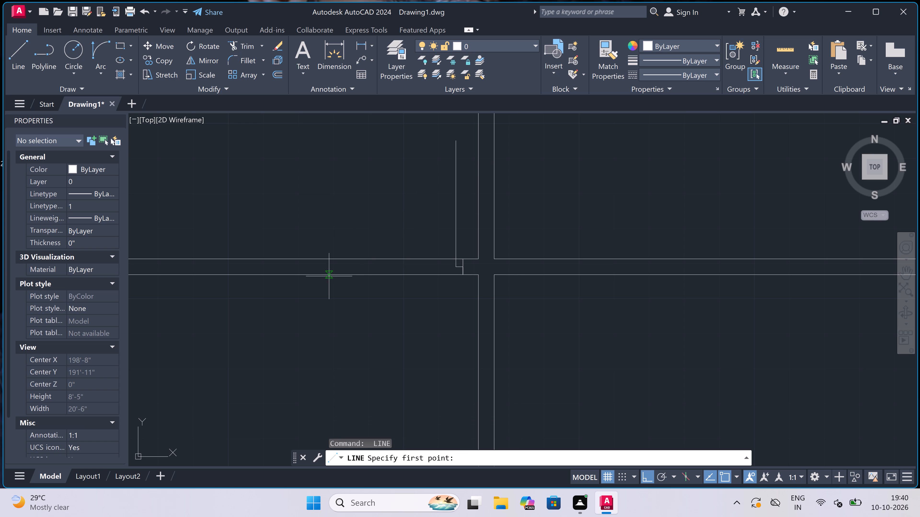
pyautogui.click(340, 260)
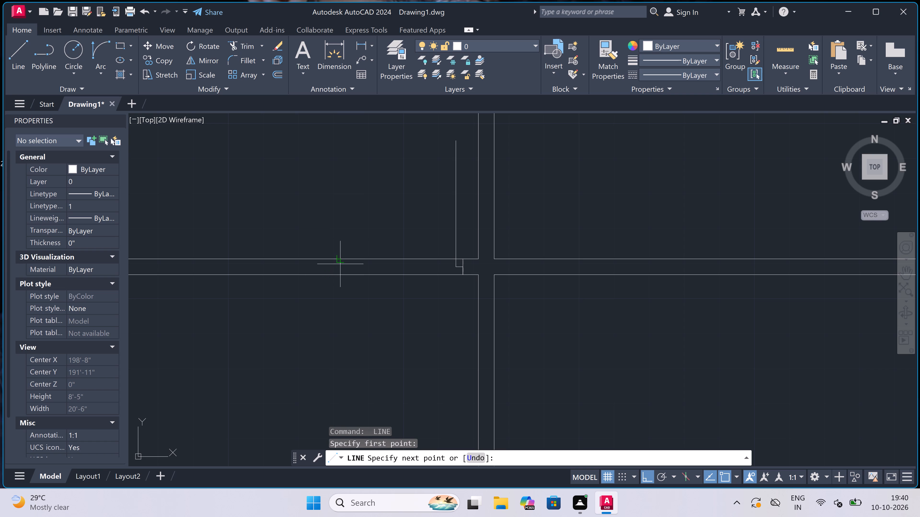
pyautogui.click(340, 275)
pyautogui.click(341, 266)
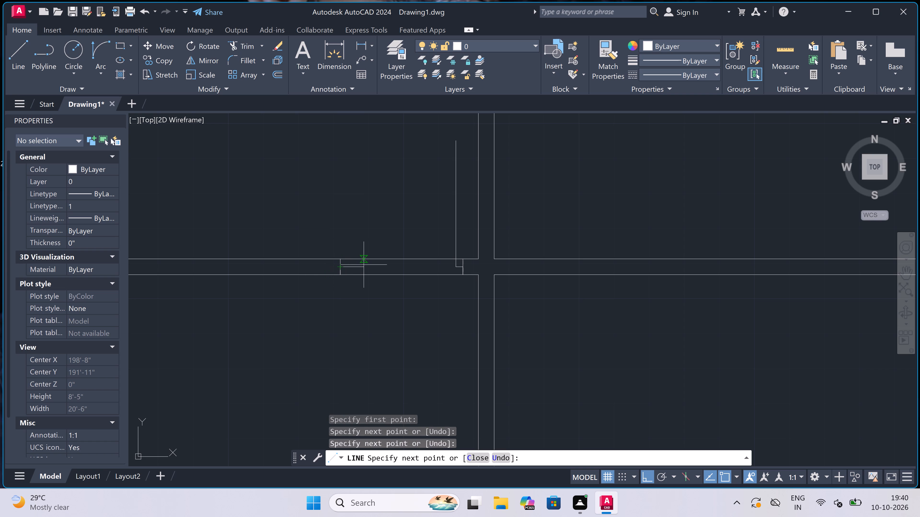
pyautogui.press('2')
pyautogui.write('"')
pyautogui.press('space')
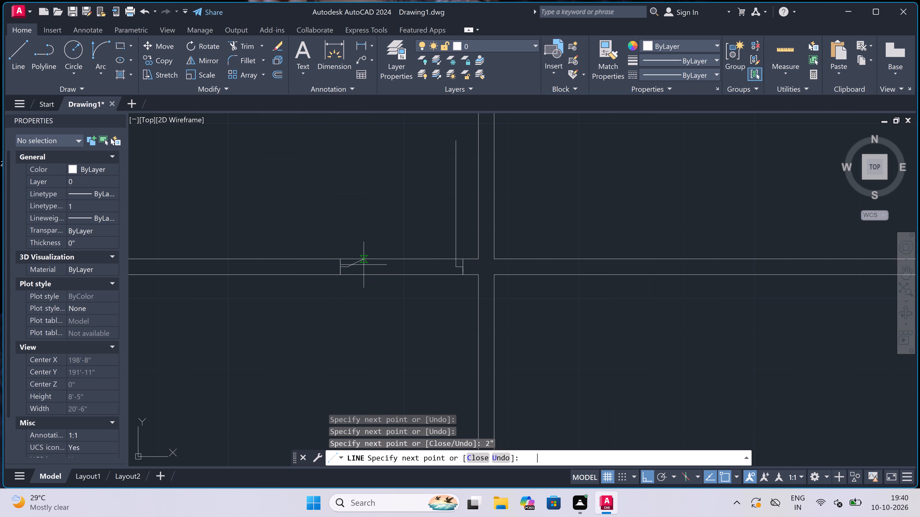
pyautogui.press('Escape')
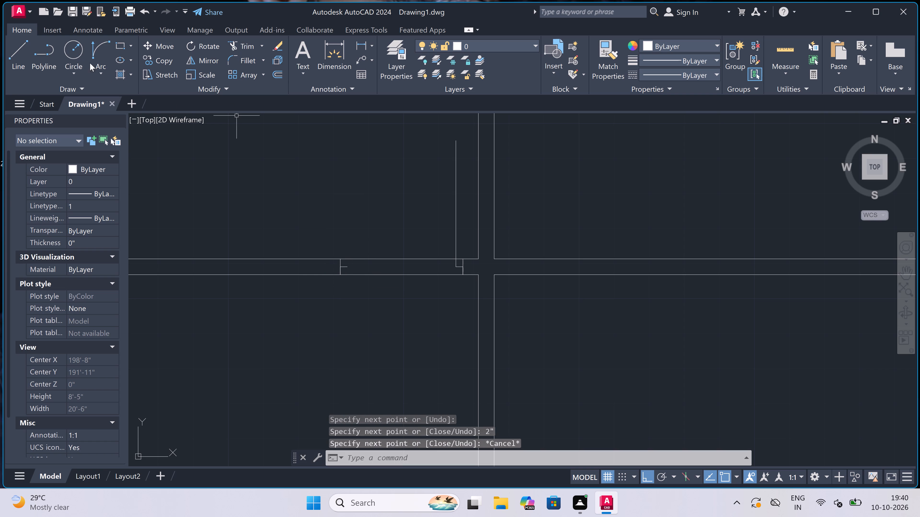
# Draw the second room's door swing arc from the upper end of the leaf to the end of the opposite jamb's stop.
pyautogui.click(101, 49)
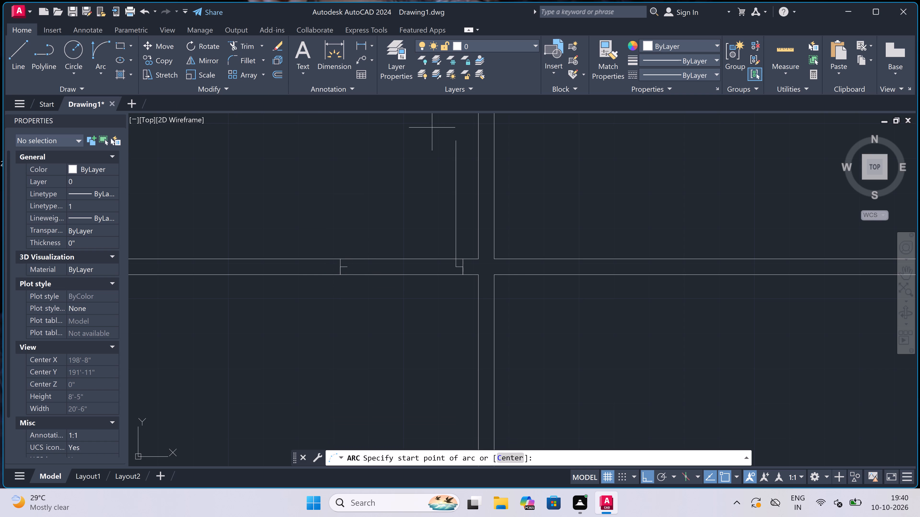
pyautogui.click(456, 143)
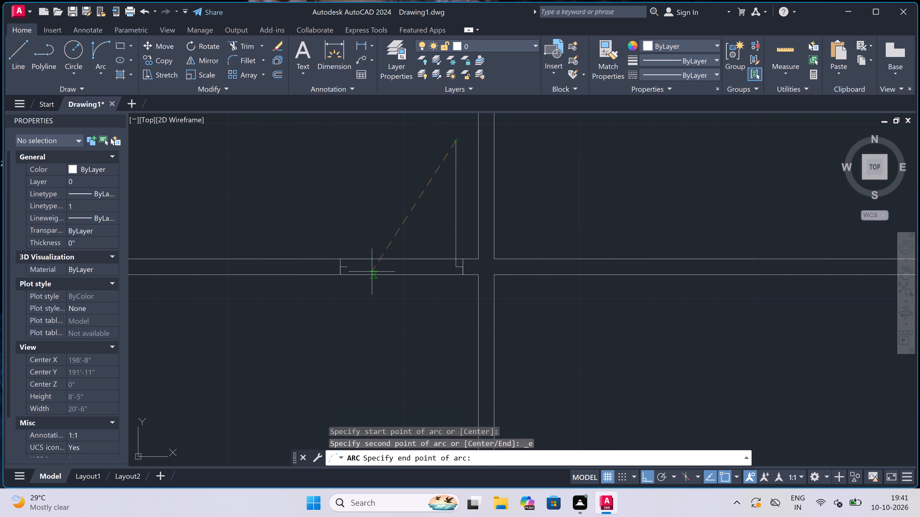
pyautogui.click(351, 265)
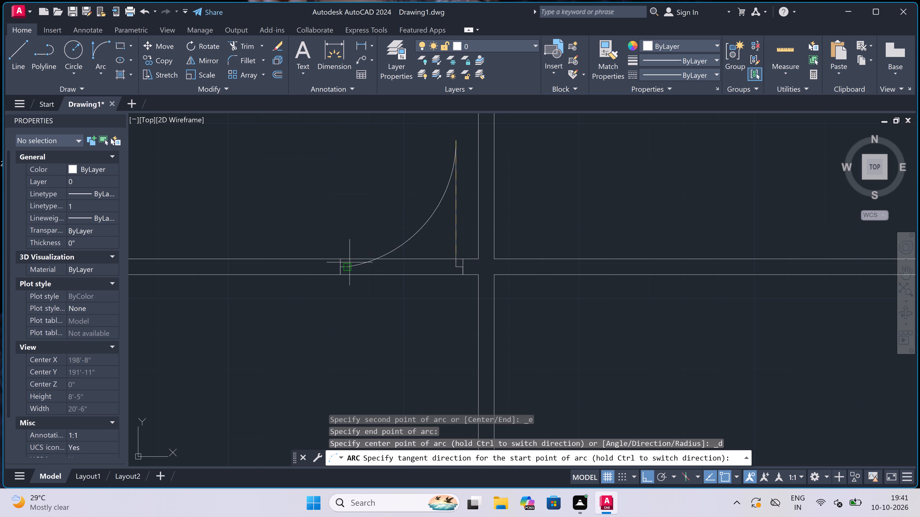
pyautogui.click(303, 172)
# Trim both middle wall lines between the two jambs to clear the second room's door opening.
pyautogui.write('tr')
pyautogui.press('space')
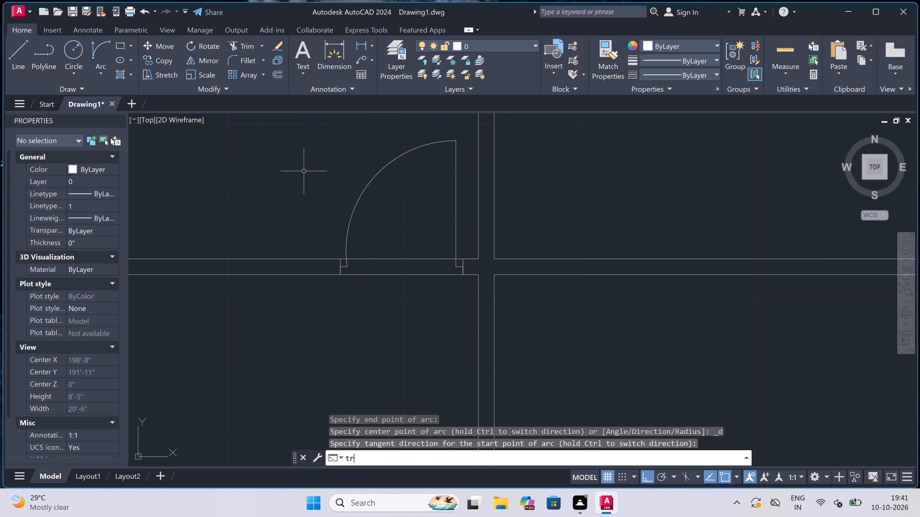
pyautogui.scroll(-1, 331, 166)
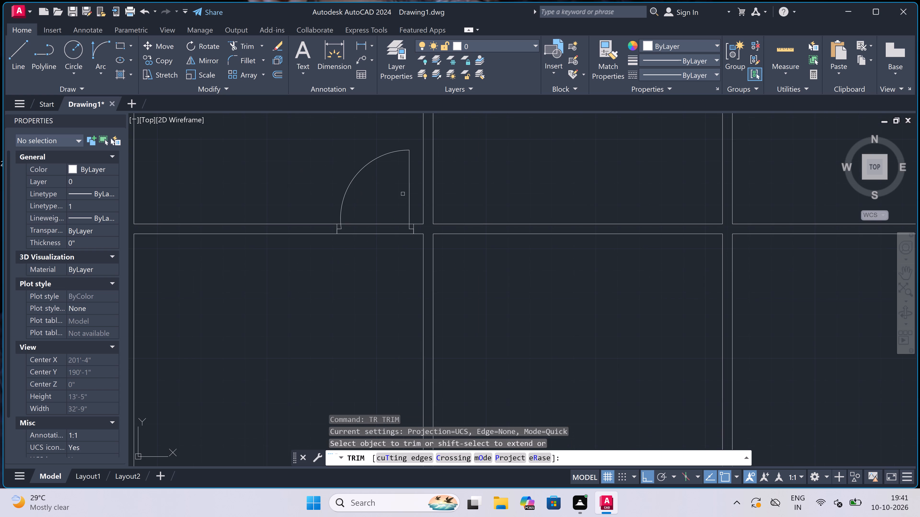
pyautogui.click(371, 208)
pyautogui.click(375, 271)
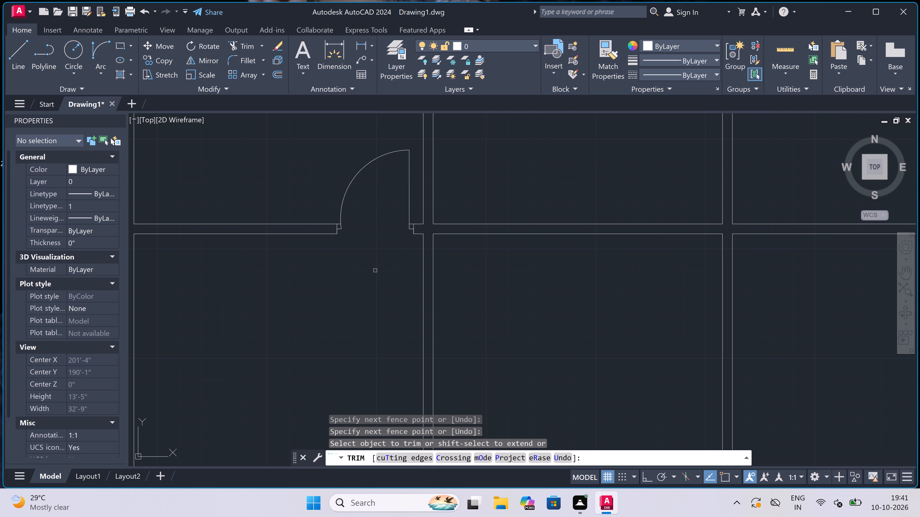
pyautogui.press('Escape')
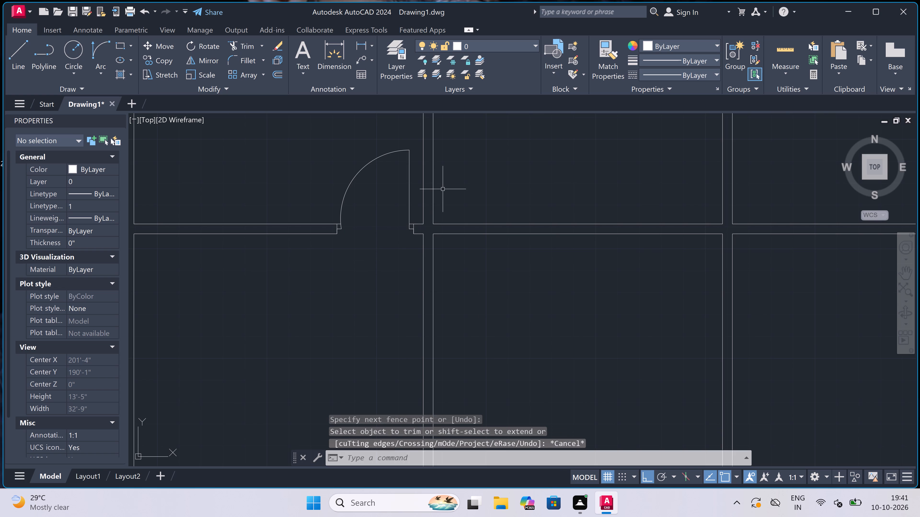
# Draw a door jamb across the middle wall right of the second partition, with a 2" stop from its midpoint and a 3' leaf upward.
pyautogui.write('l')
pyautogui.press('space')
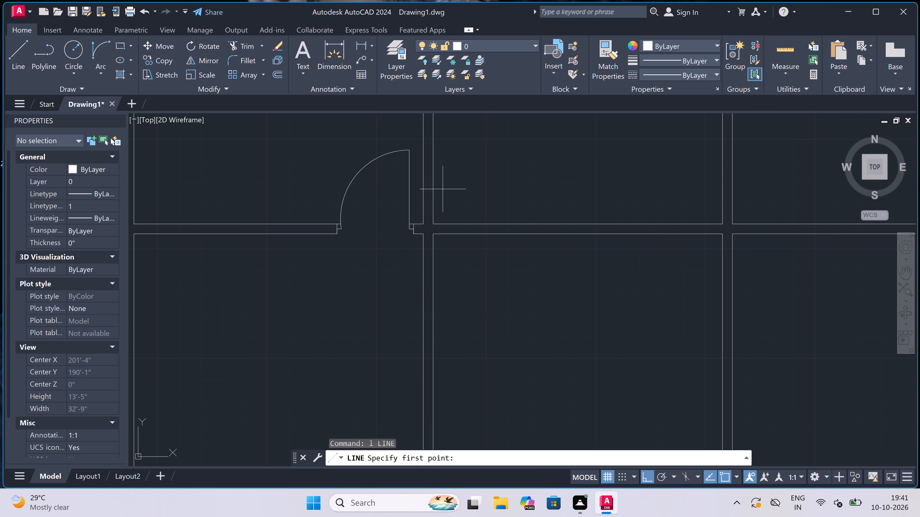
pyautogui.scroll(1, 447, 189)
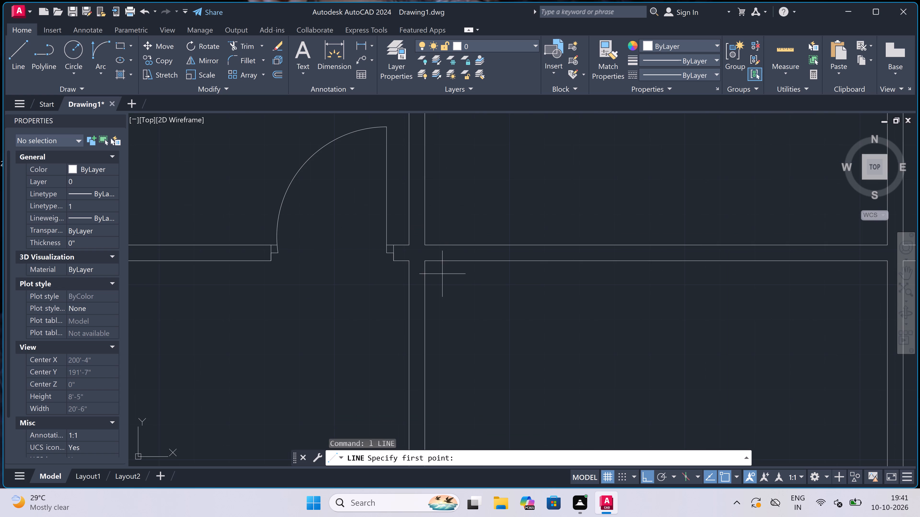
pyautogui.click(444, 261)
pyautogui.click(444, 244)
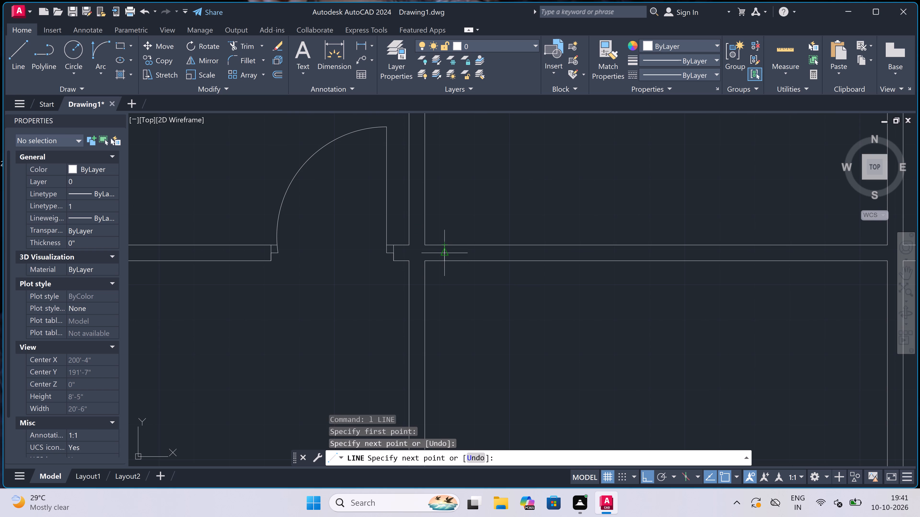
pyautogui.click(445, 257)
pyautogui.press('2')
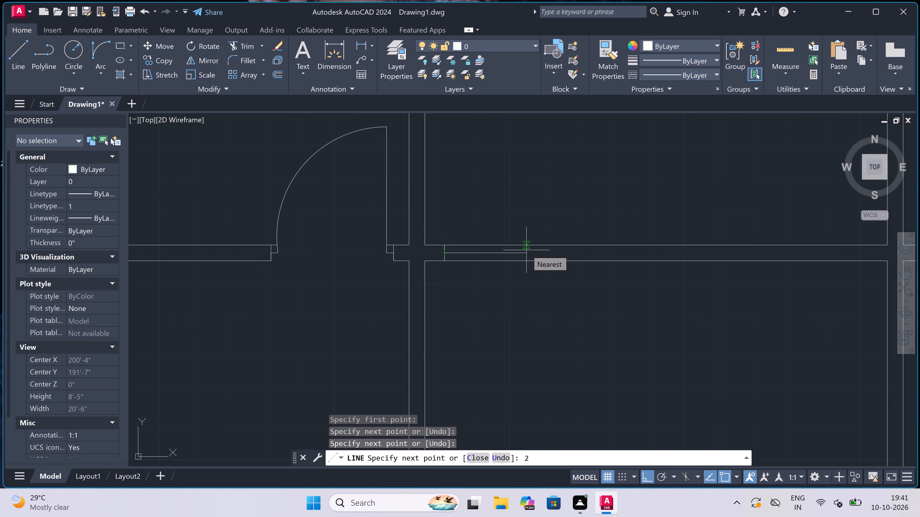
pyautogui.write('"')
pyautogui.press('space')
pyautogui.scroll(-2, 526, 250)
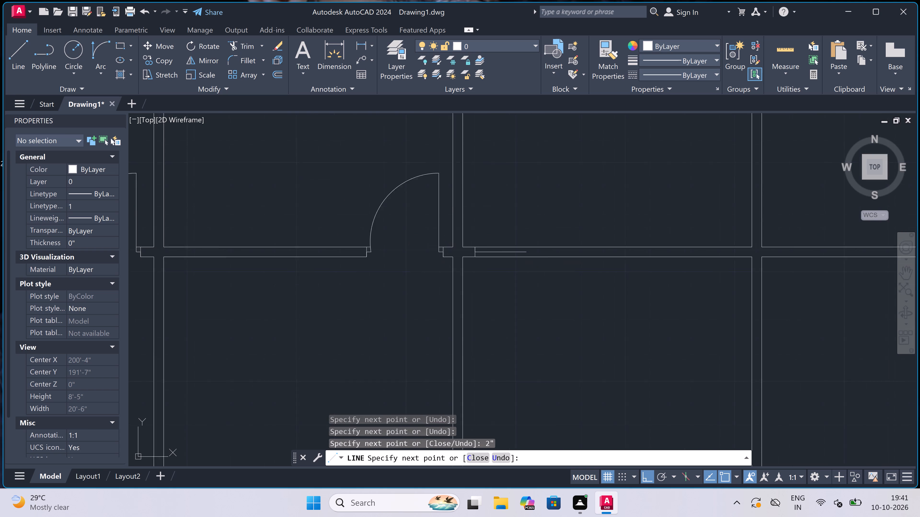
pyautogui.scroll(-1, 526, 250)
pyautogui.scroll(4, 528, 226)
pyautogui.press('2')
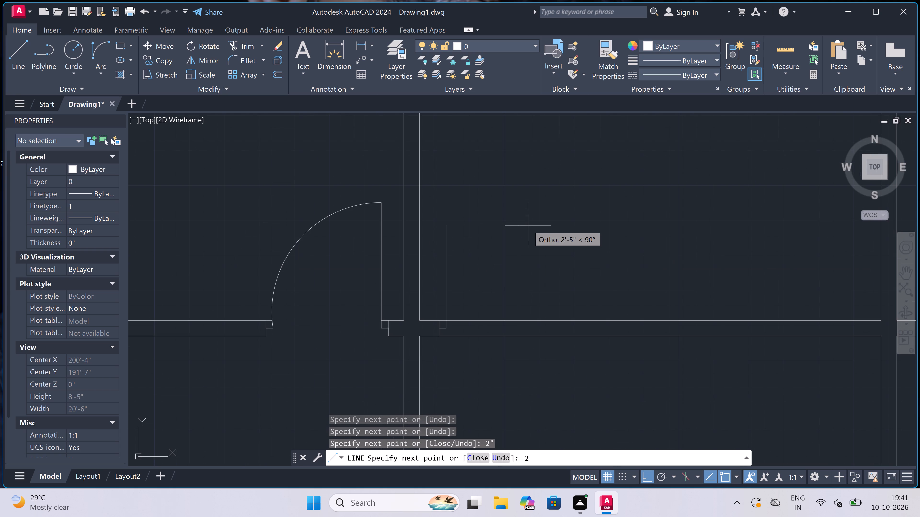
pyautogui.press('BackSpace')
pyautogui.write("3'")
pyautogui.press('space')
pyautogui.press('Escape')
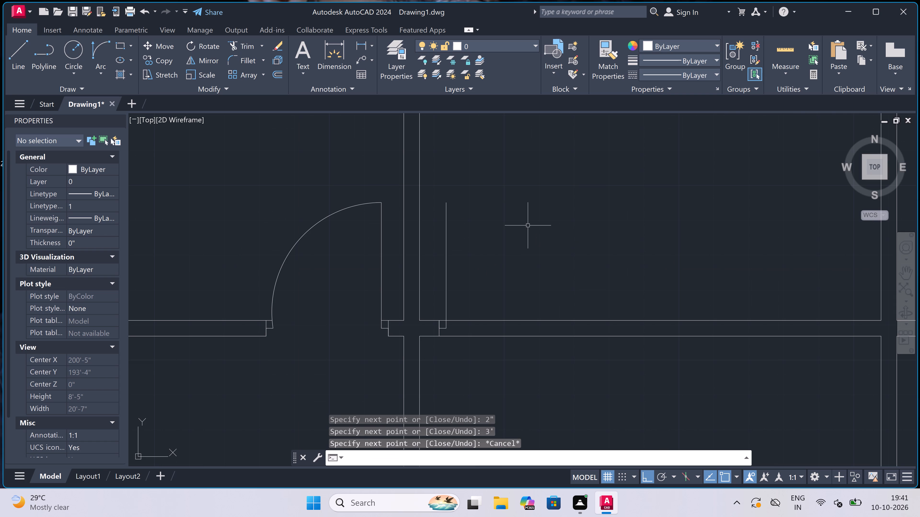
# Draw the opposite door jamb across the middle wall in the third room, with a 2" stop from its midpoint toward the leaf.
pyautogui.press('space')
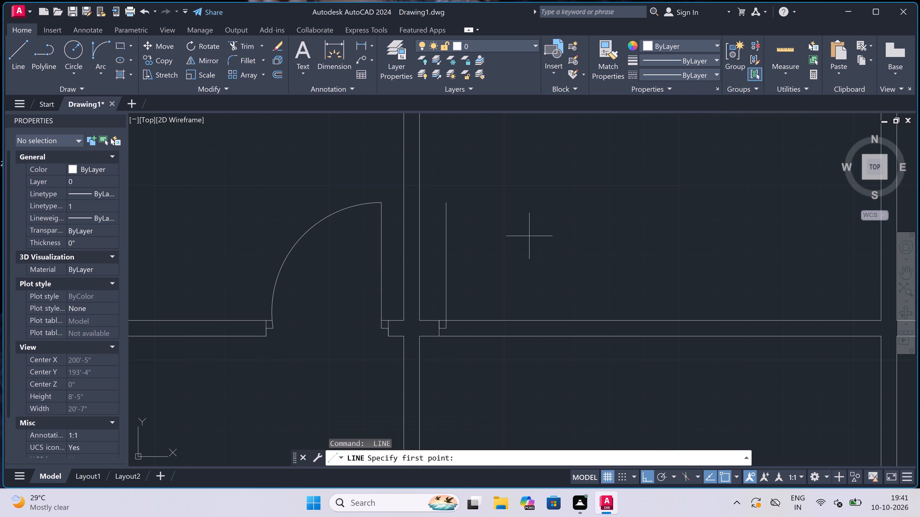
pyautogui.click(556, 316)
pyautogui.click(558, 332)
pyautogui.click(558, 328)
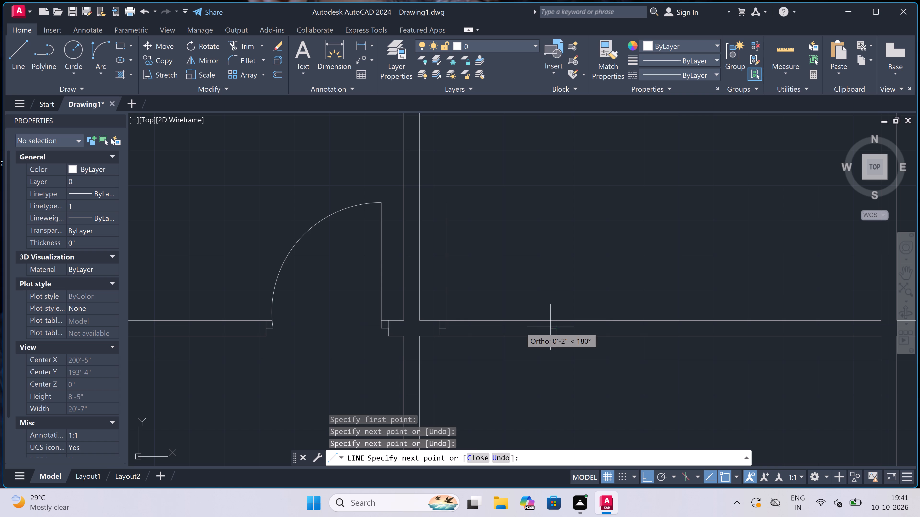
pyautogui.press('2')
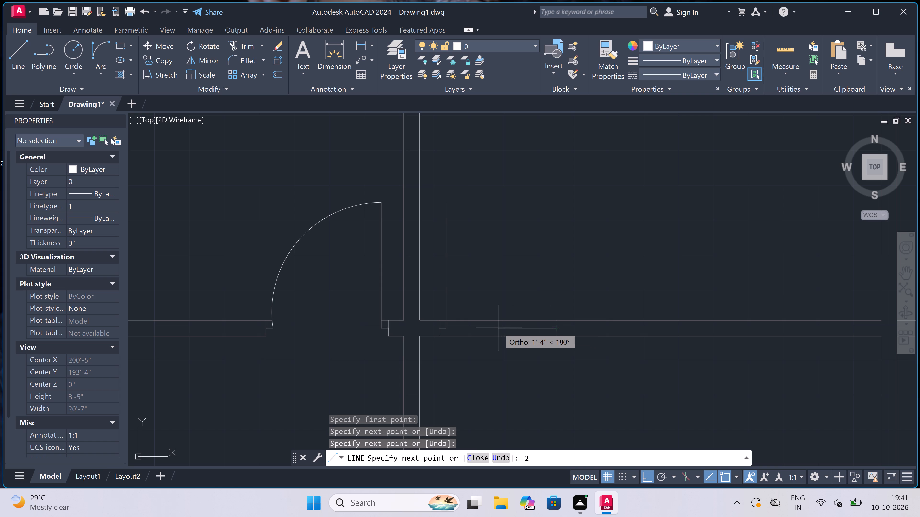
pyautogui.write('"')
pyautogui.press('space')
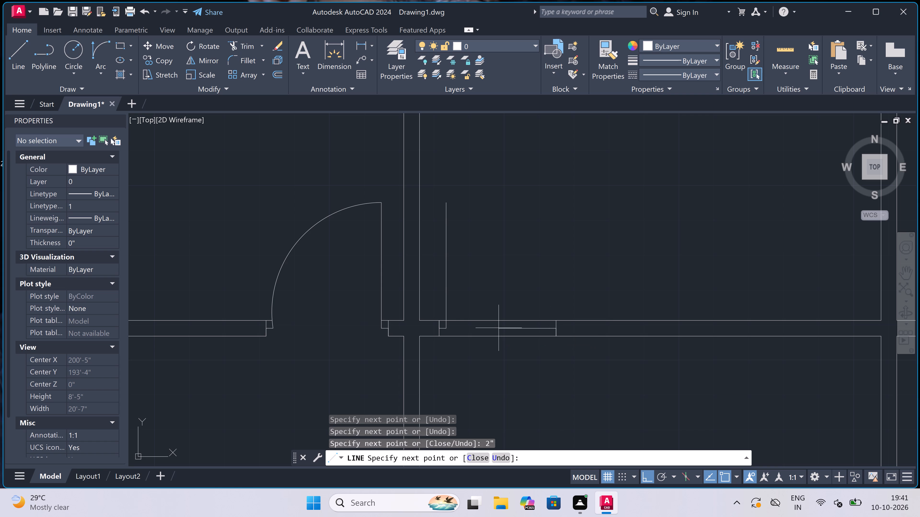
pyautogui.press('Escape')
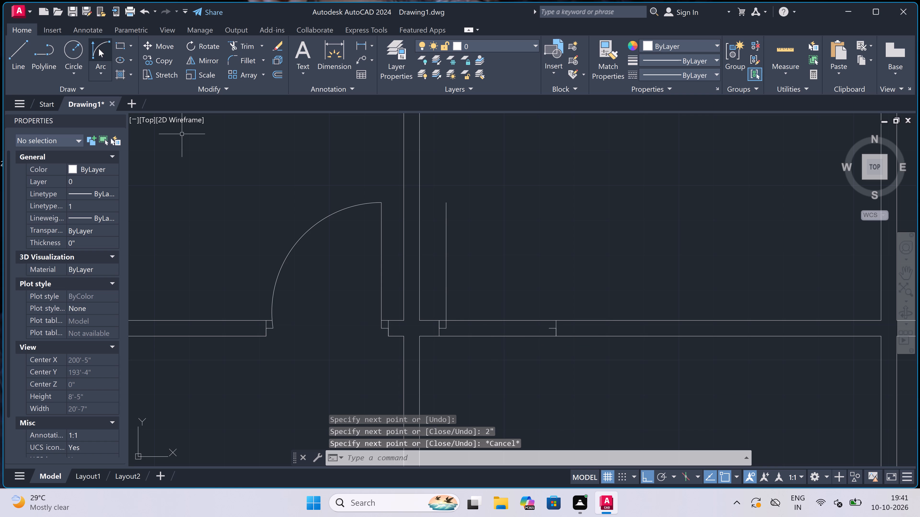
# Draw the third room's door swing arc from the upper end of the leaf to the end of the opposite jamb's stop.
pyautogui.click(98, 47)
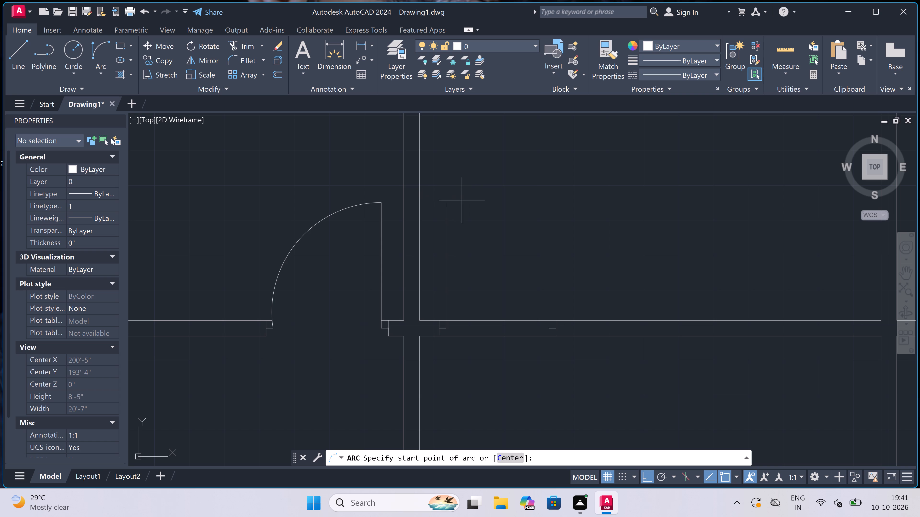
pyautogui.click(448, 201)
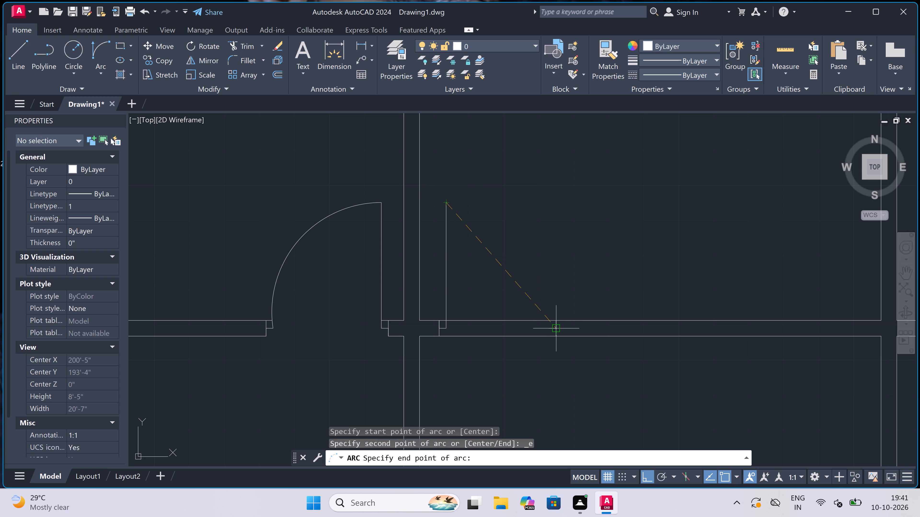
pyautogui.scroll(1, 551, 324)
pyautogui.click(549, 337)
pyautogui.click(570, 240)
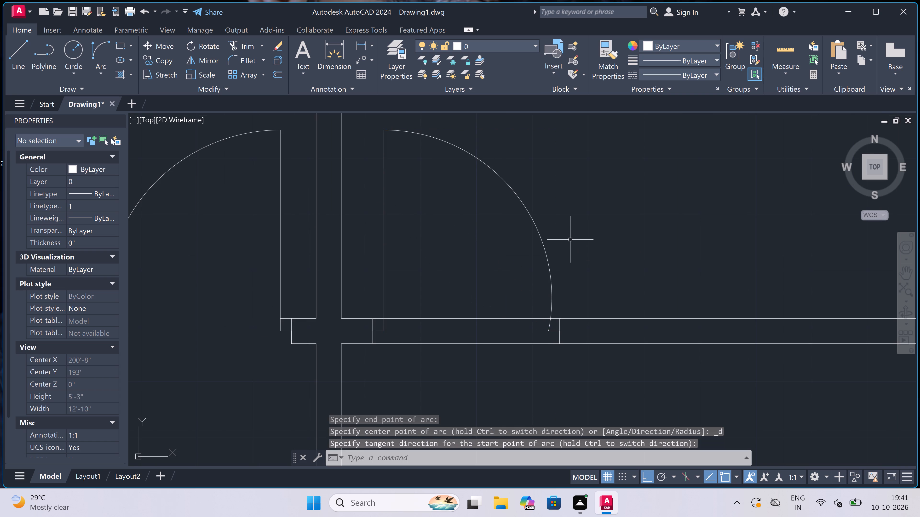
# Trim both middle wall lines between the two jambs to clear the third room's door opening.
pyautogui.press('t')
pyautogui.press('r')
pyautogui.press('space')
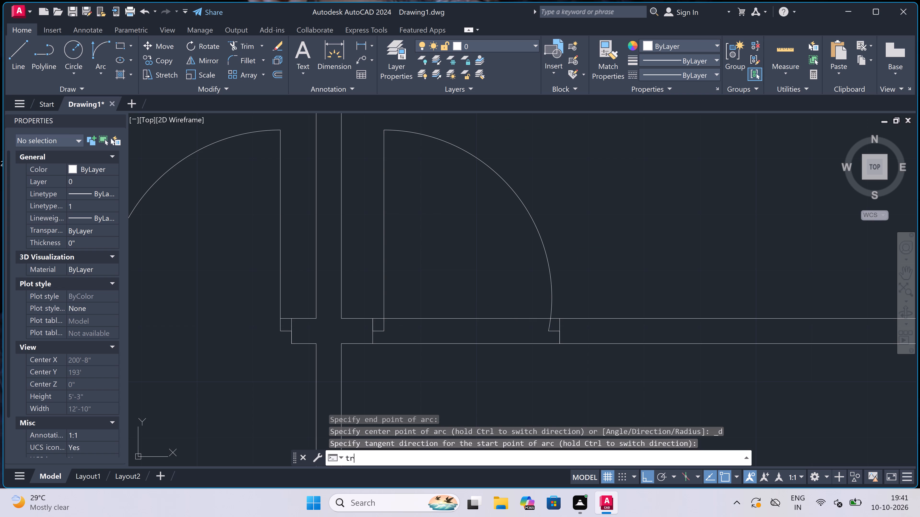
pyautogui.scroll(-3, 521, 246)
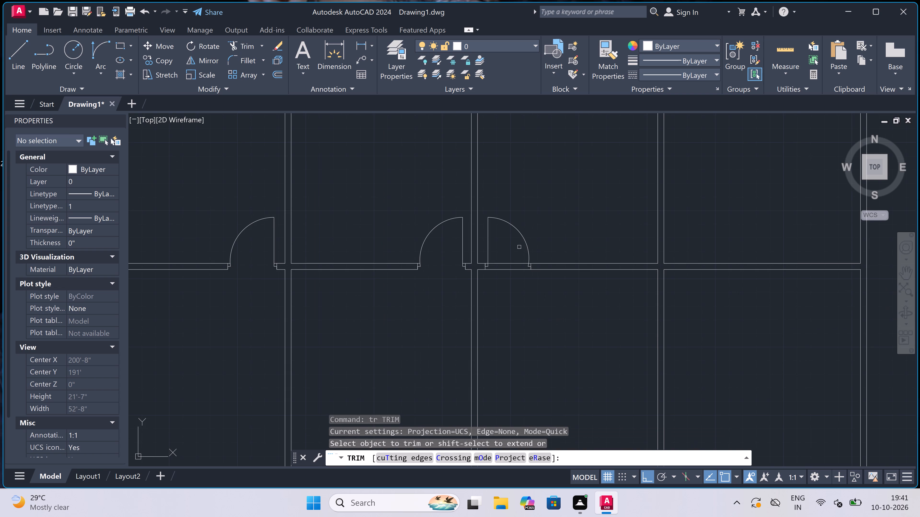
pyautogui.click(515, 248)
pyautogui.click(516, 293)
pyautogui.click(509, 257)
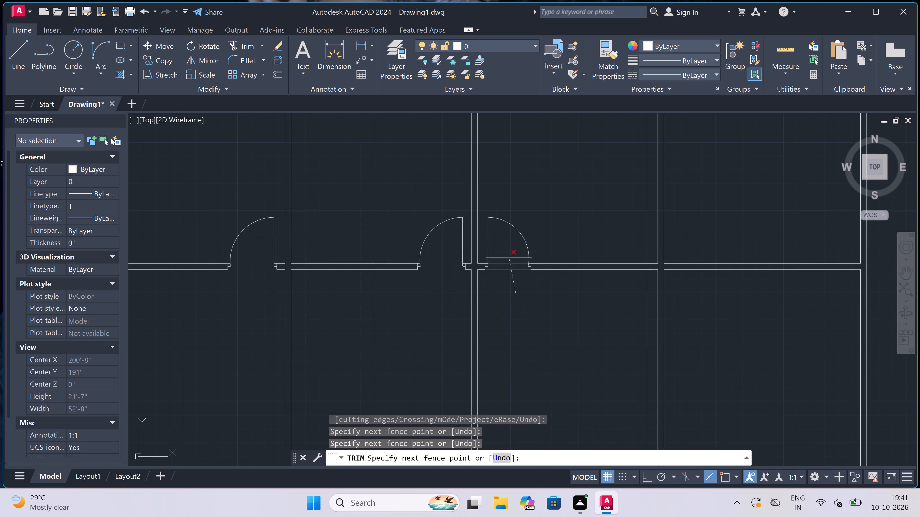
pyautogui.scroll(-3, 509, 257)
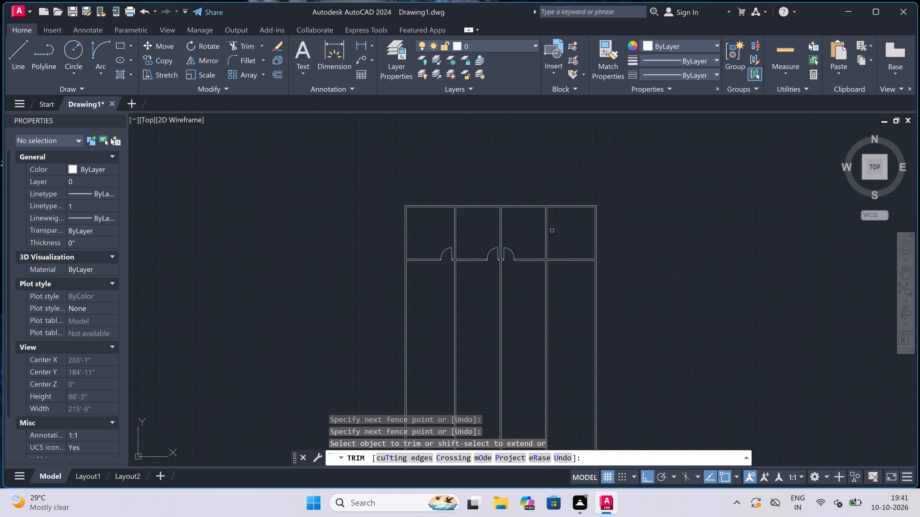
pyautogui.scroll(3, 567, 246)
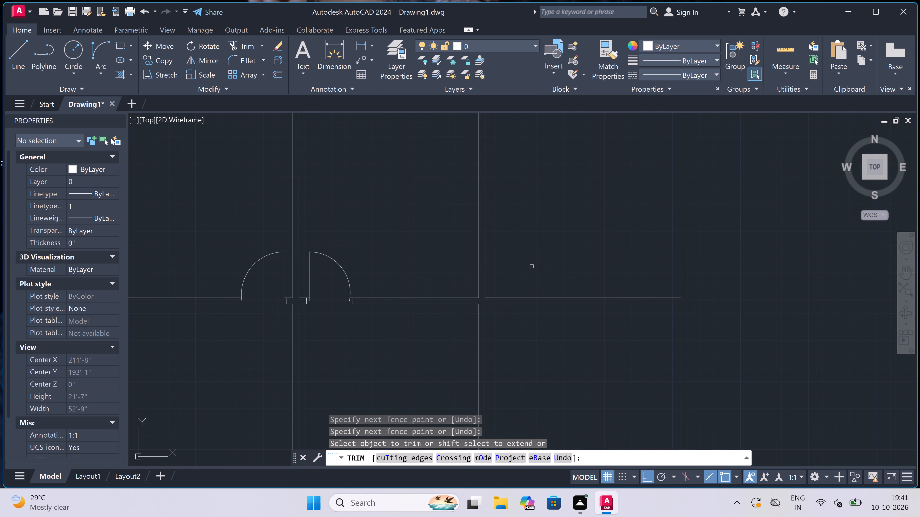
pyautogui.press('Escape')
# Draw a door jamb across the middle wall right of the third partition, with a 2" stop from its midpoint and a 3' leaf upward.
pyautogui.write('l')
pyautogui.press('space')
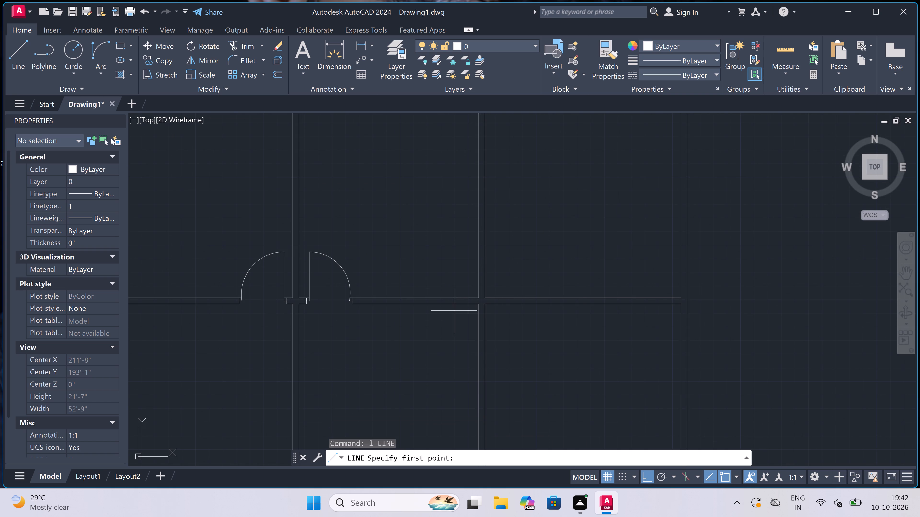
pyautogui.scroll(3, 496, 297)
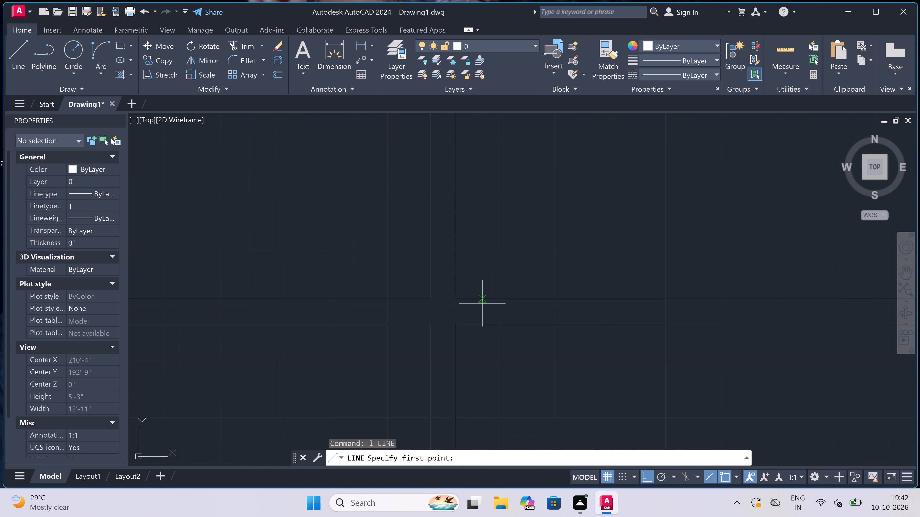
pyautogui.click(482, 300)
pyautogui.click(483, 324)
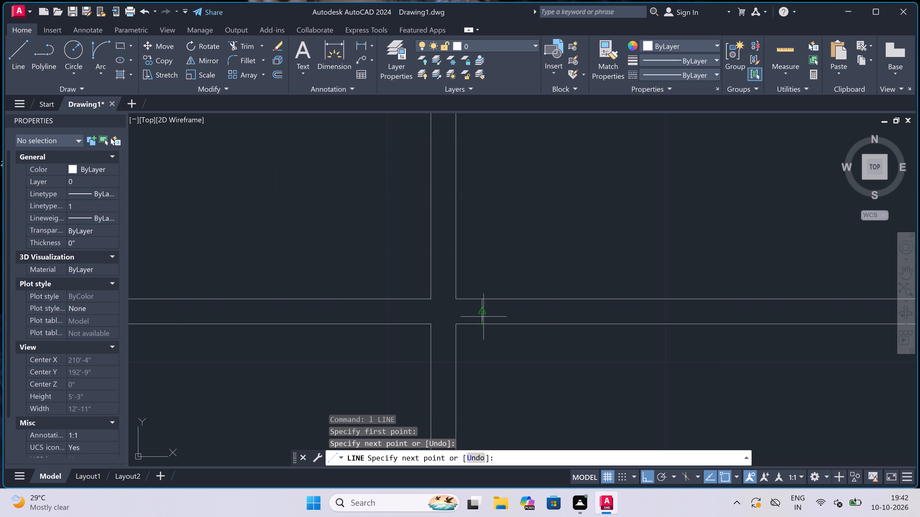
pyautogui.click(483, 310)
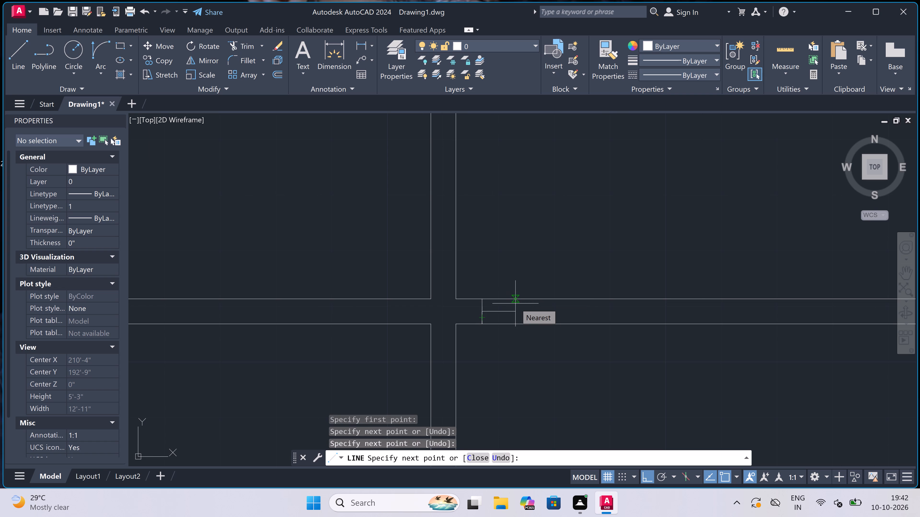
pyautogui.press('2')
pyautogui.write('"')
pyautogui.press('space')
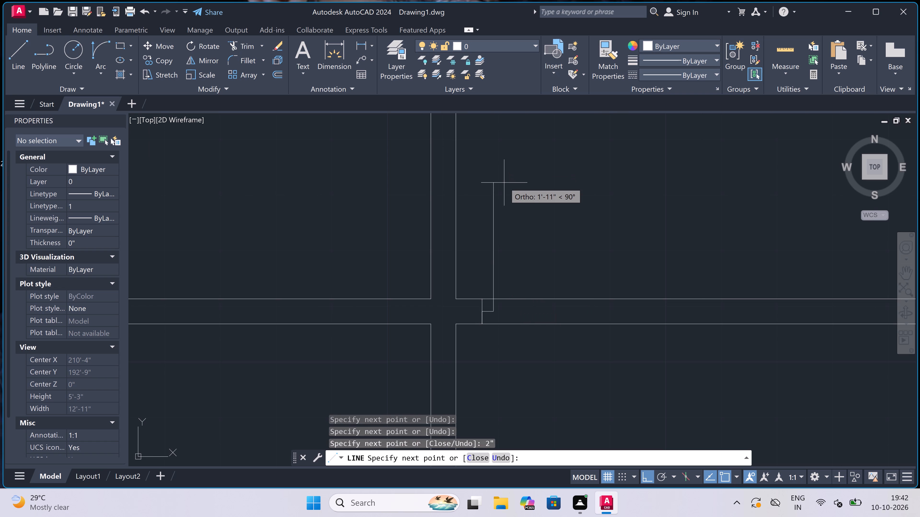
pyautogui.press('3')
pyautogui.write("'")
pyautogui.press('space')
pyautogui.press('Escape')
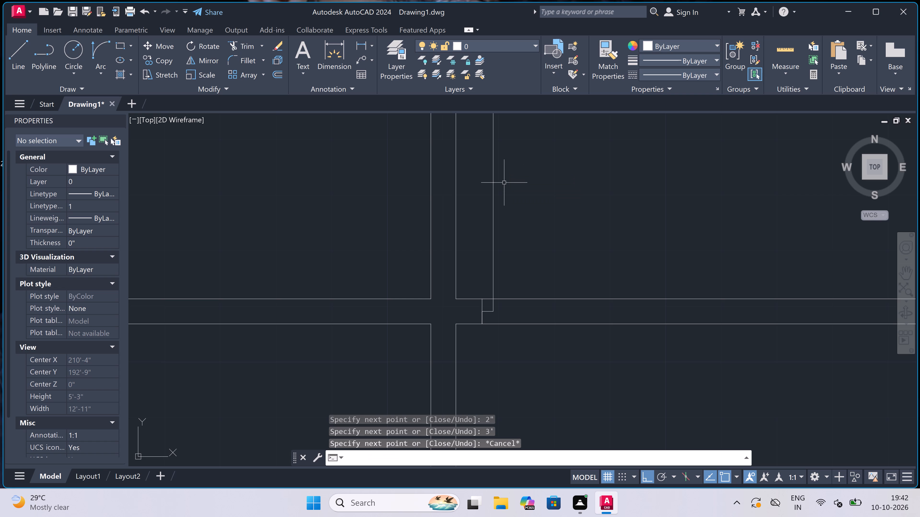
# Draw the opposite door jamb across the middle wall in the fourth room, with a 2" stop from its midpoint toward the leaf.
pyautogui.press('space')
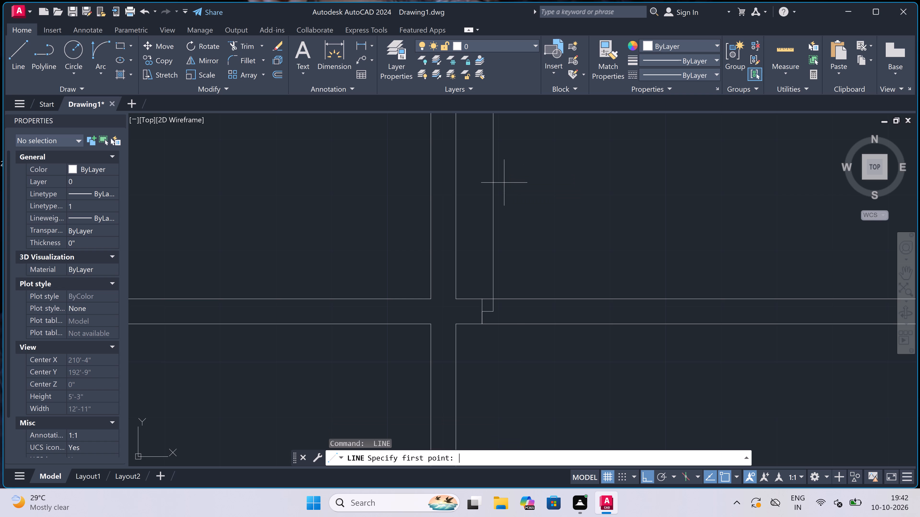
pyautogui.scroll(-2, 356, 291)
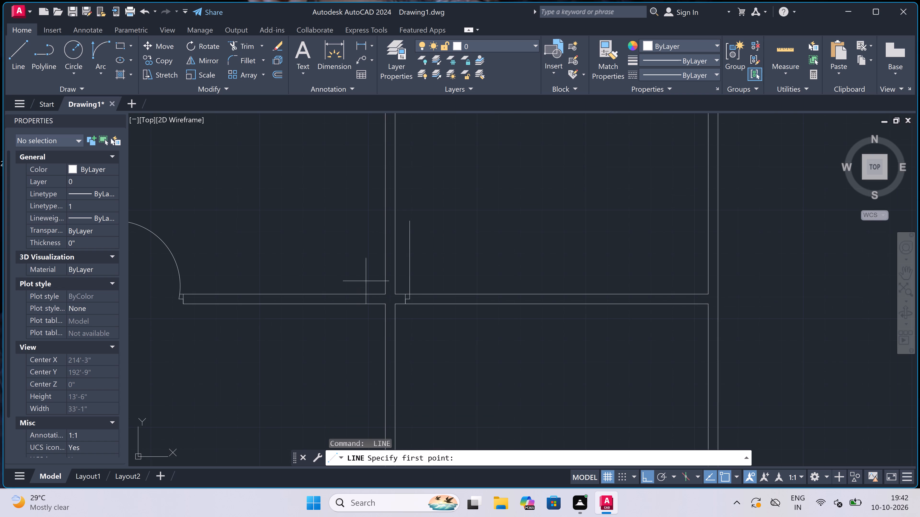
pyautogui.scroll(2, 423, 241)
pyautogui.scroll(-1, 515, 329)
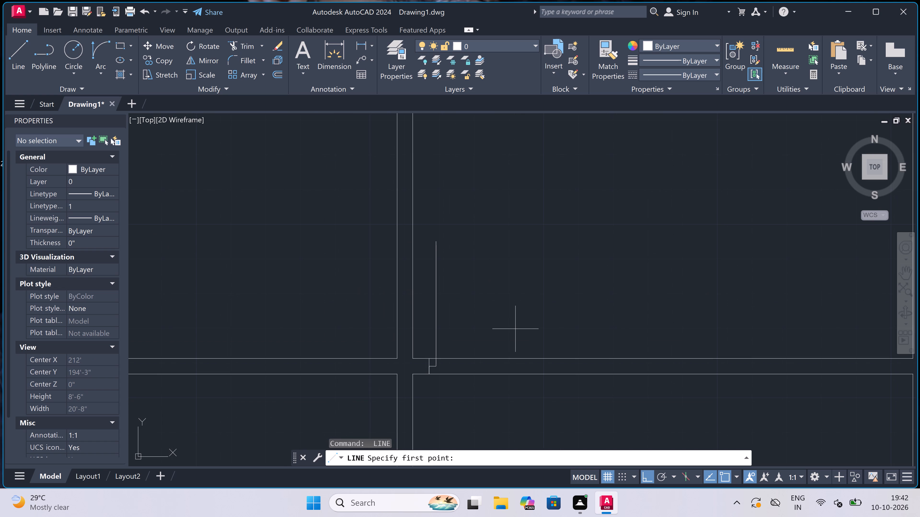
pyautogui.scroll(1, 536, 344)
pyautogui.click(555, 366)
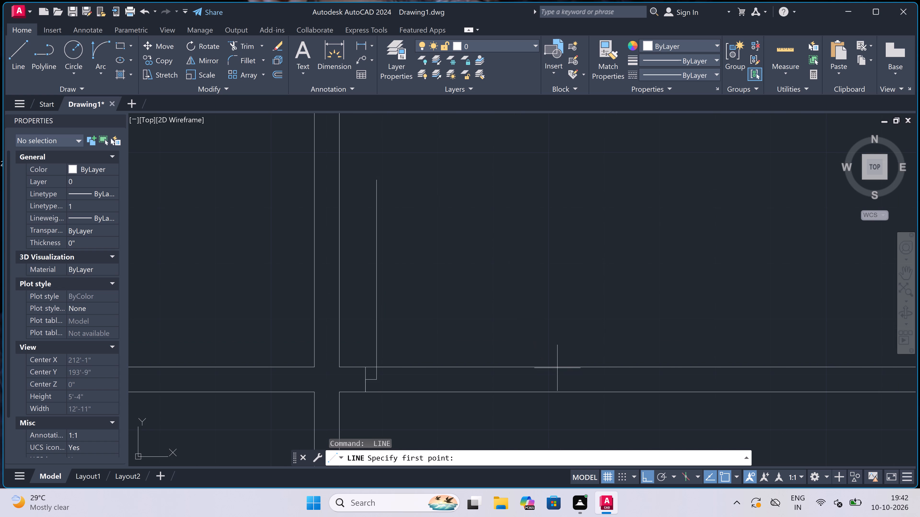
pyautogui.click(555, 387)
pyautogui.click(556, 377)
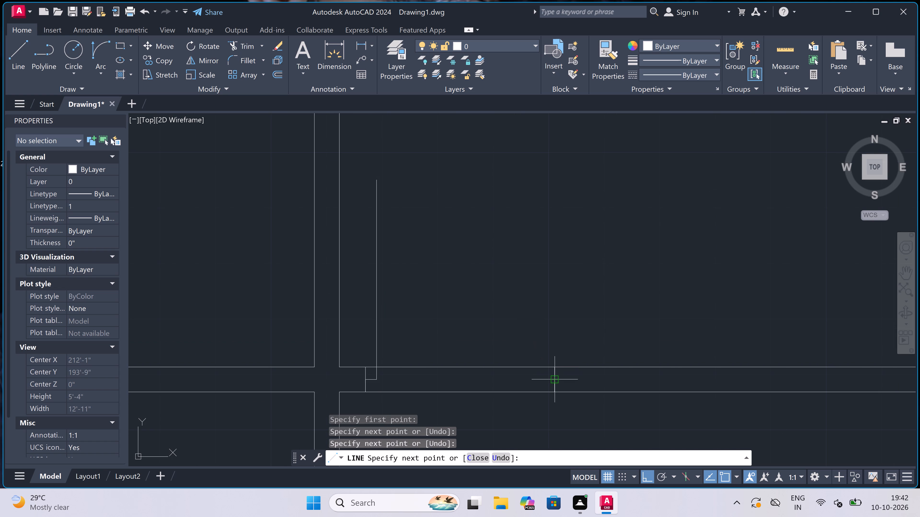
pyautogui.press('2')
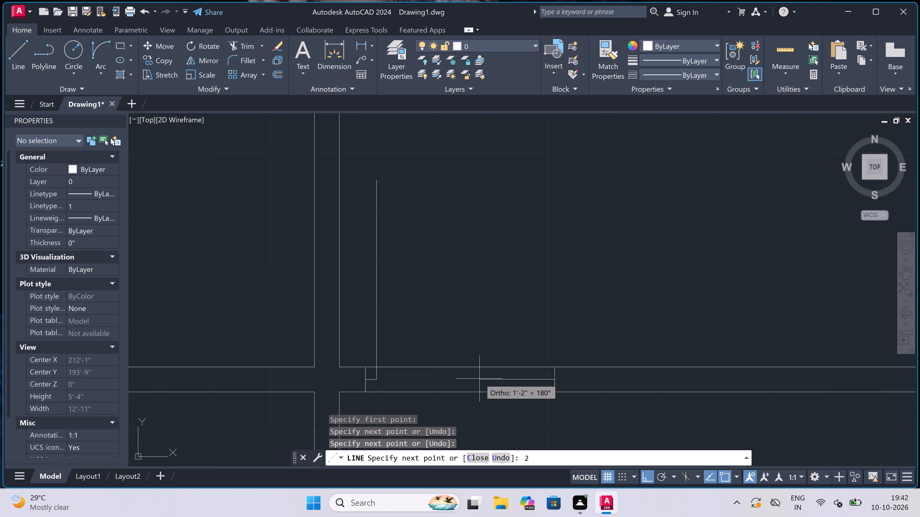
pyautogui.write('"')
pyautogui.press('space')
pyautogui.press('Escape')
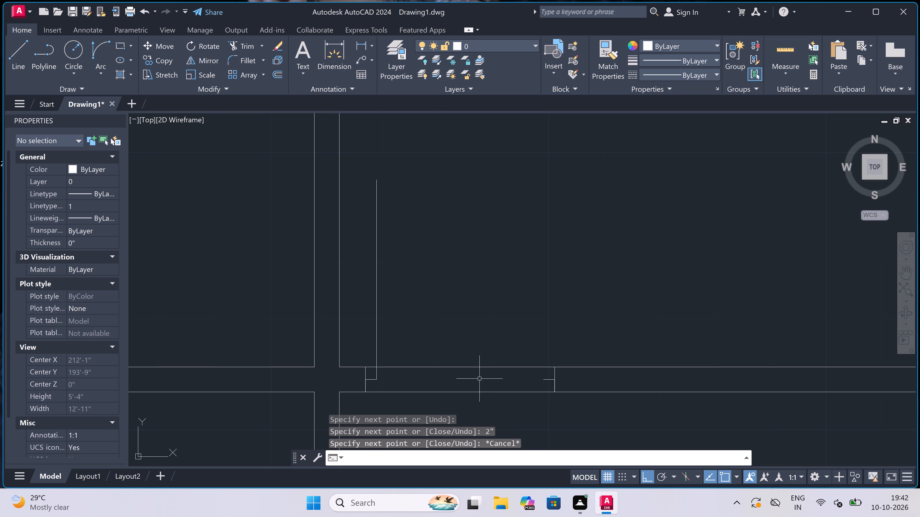
# Draw the fourth room's door swing arc from the upper end of the leaf to the end of the opposite jamb's stop.
pyautogui.click(101, 41)
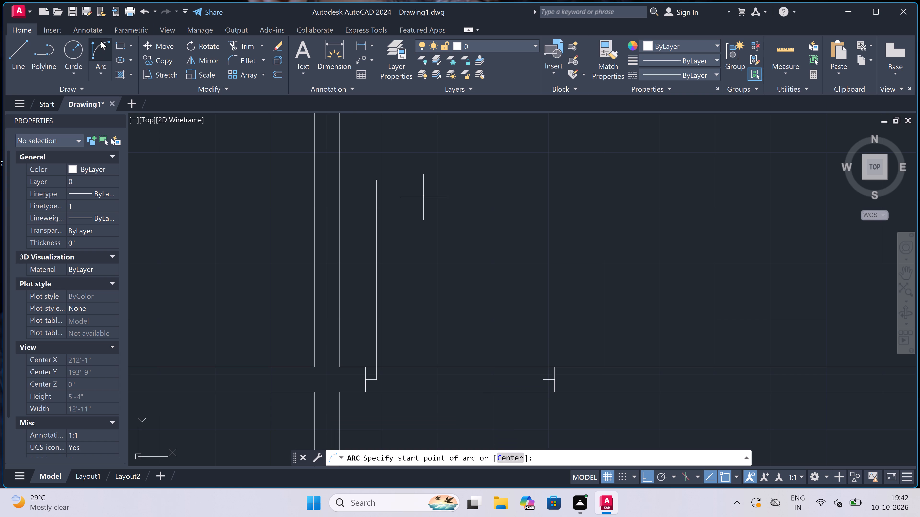
pyautogui.click(377, 179)
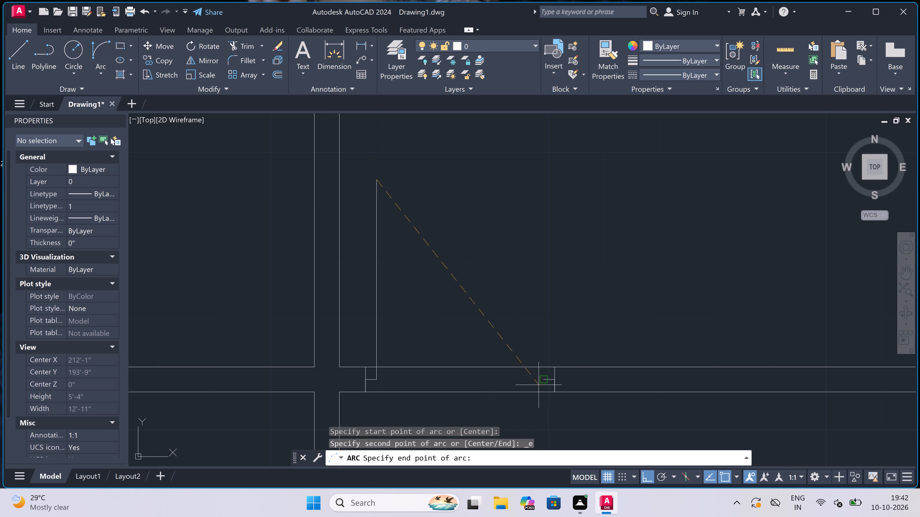
pyautogui.moveTo(542, 382); pyautogui.dragTo(544, 377)
pyautogui.click(562, 285)
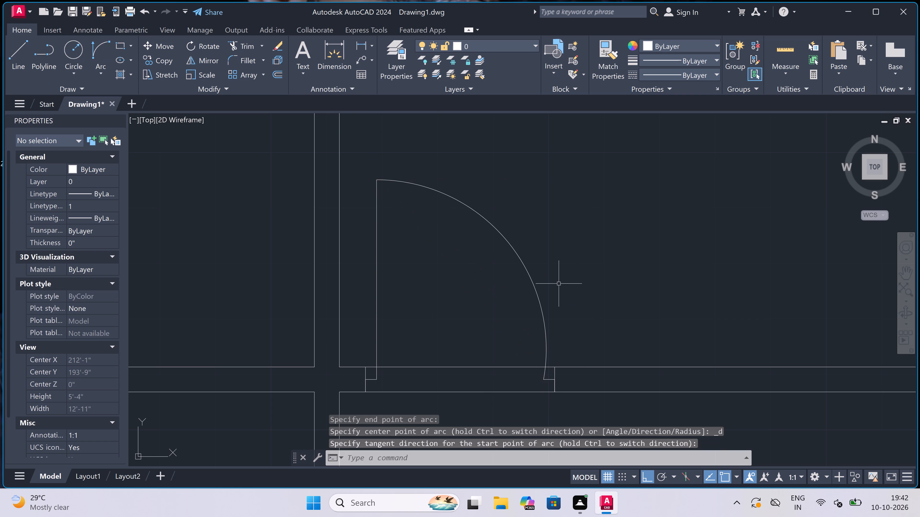
# Trim both middle wall lines between the two jambs to clear the fourth room's door opening.
pyautogui.write('tr')
pyautogui.press('space')
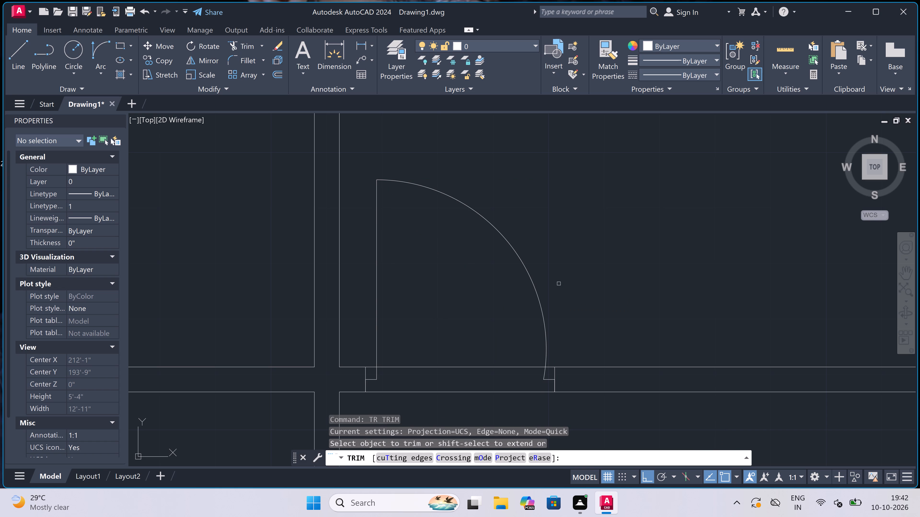
pyautogui.scroll(-2, 546, 274)
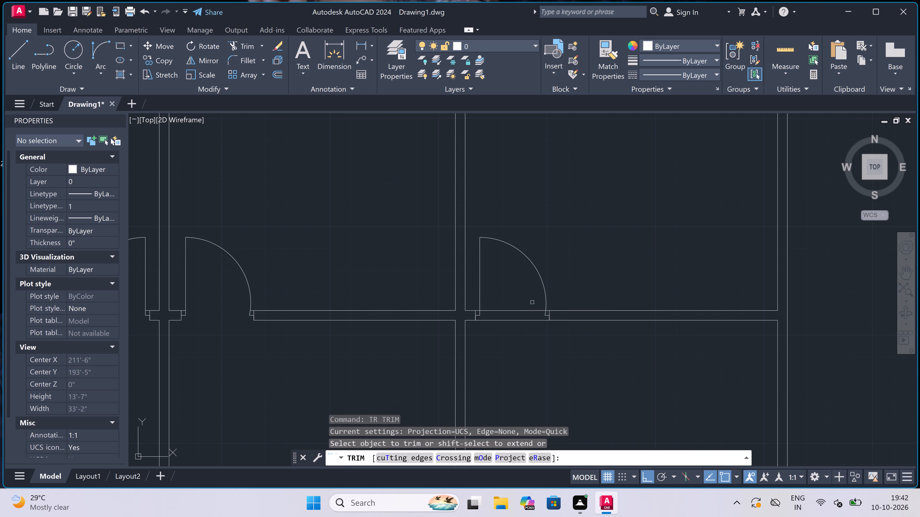
pyautogui.click(512, 299)
pyautogui.click(512, 335)
pyautogui.scroll(-3, 509, 287)
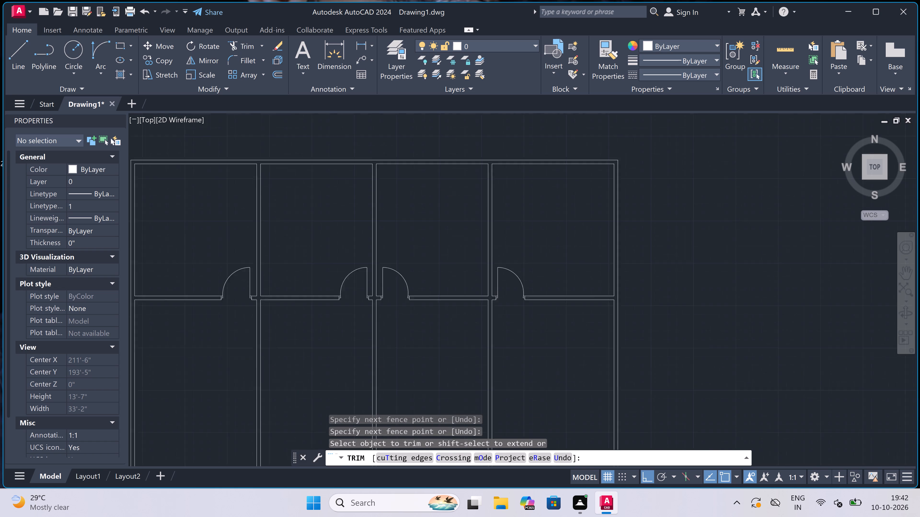
pyautogui.scroll(-1, 509, 287)
pyautogui.scroll(4, 545, 298)
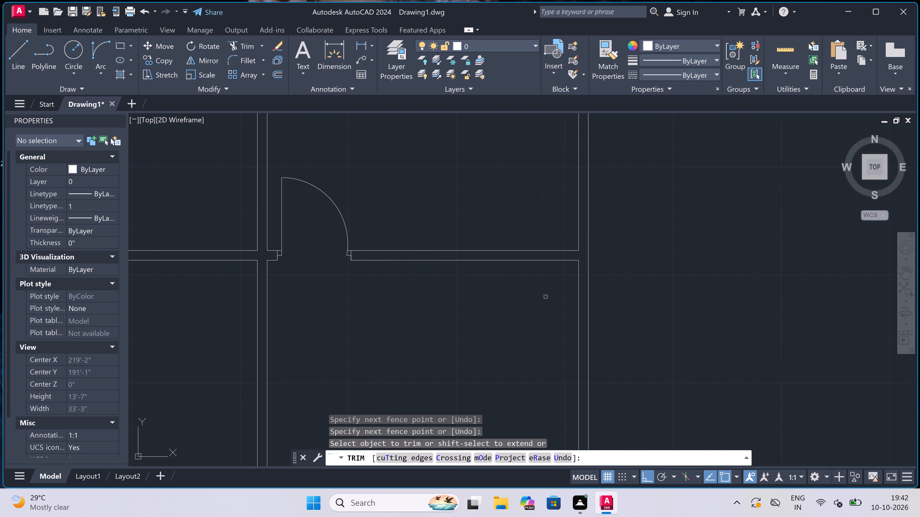
pyautogui.press('Escape')
# Offset the middle wall's lower line right of the fourth room's door 4' downward.
pyautogui.write('o')
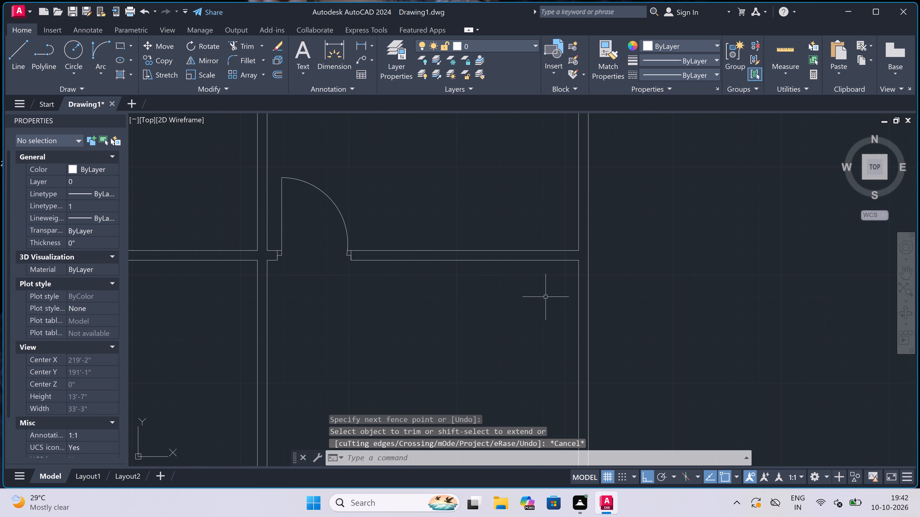
pyautogui.press('space')
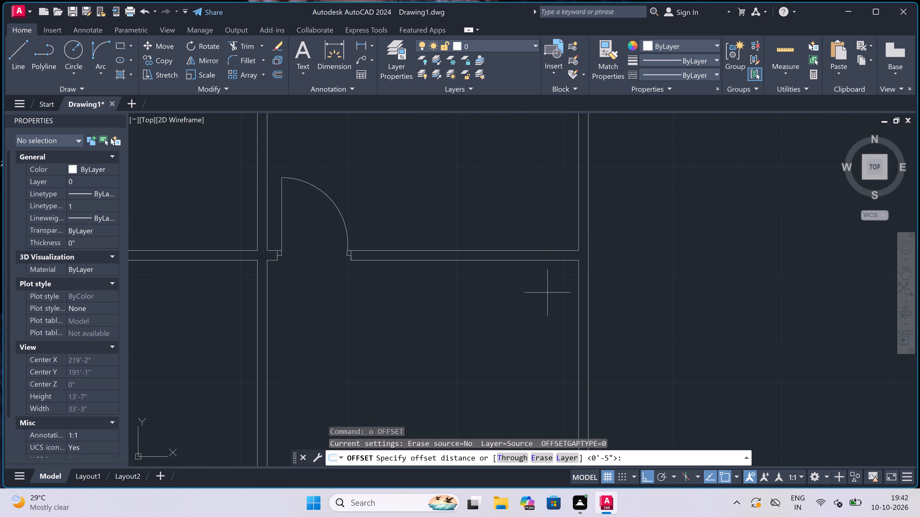
pyautogui.click(541, 258)
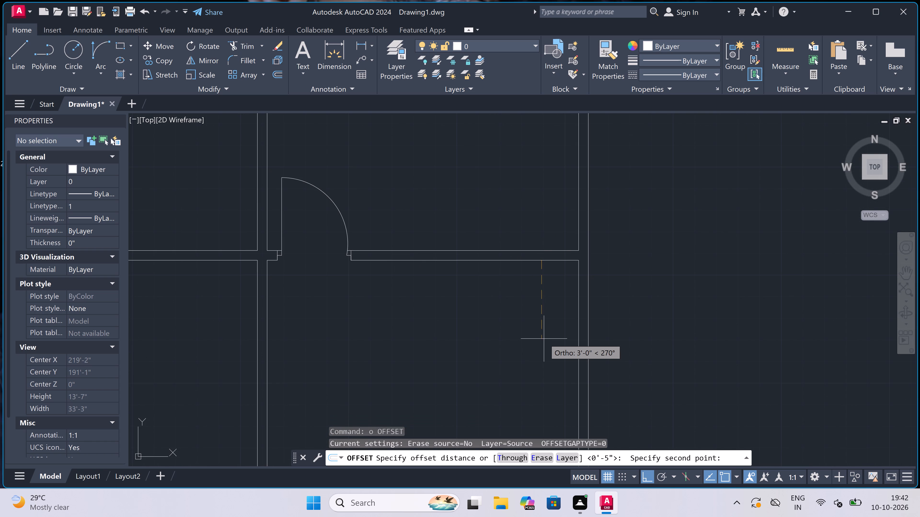
pyautogui.write("4'")
pyautogui.press('space')
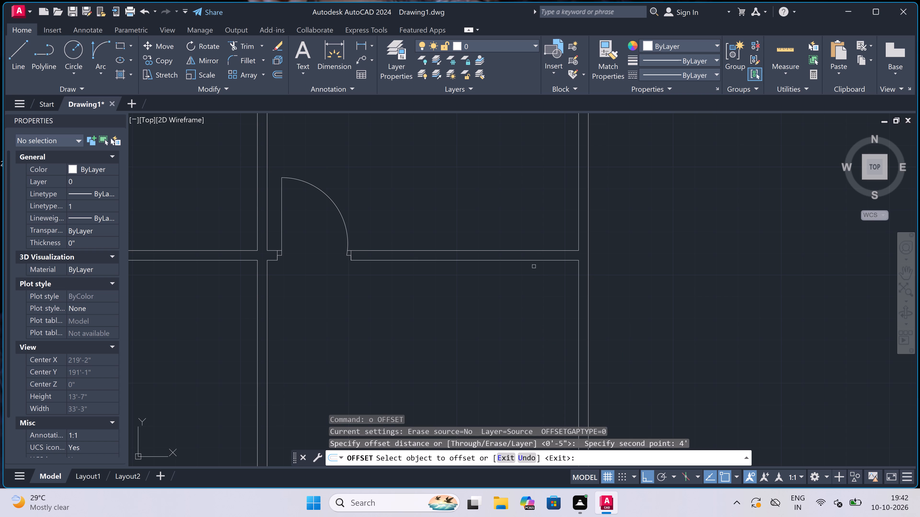
pyautogui.moveTo(529, 261); pyautogui.dragTo(529, 287)
pyautogui.click(523, 329)
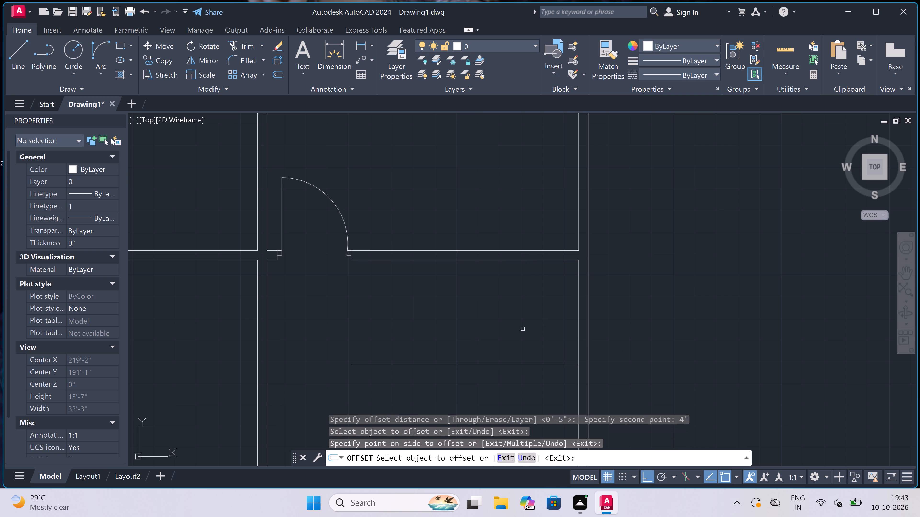
pyautogui.press('Escape')
# Offset the new line below the fourth room's middle wall 4.5" downward to form the second face of the wall.
pyautogui.press('space')
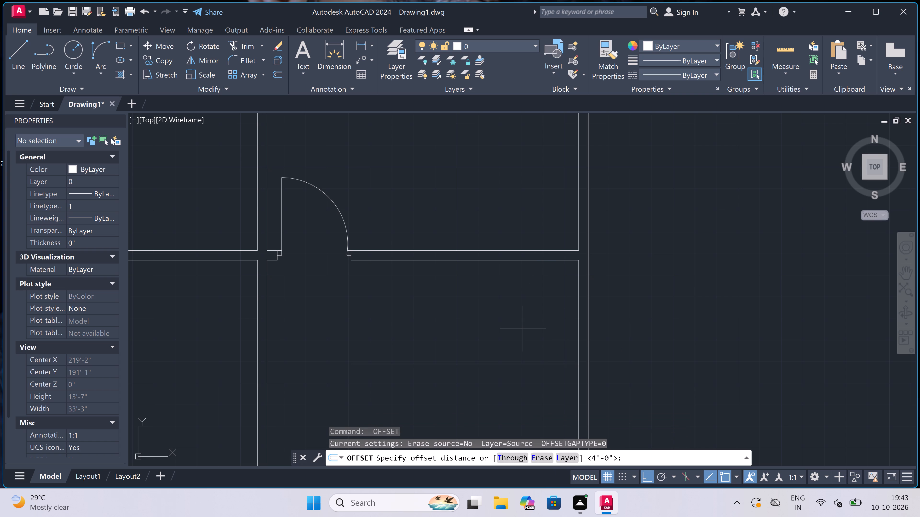
pyautogui.scroll(-1, 522, 326)
pyautogui.scroll(1, 518, 361)
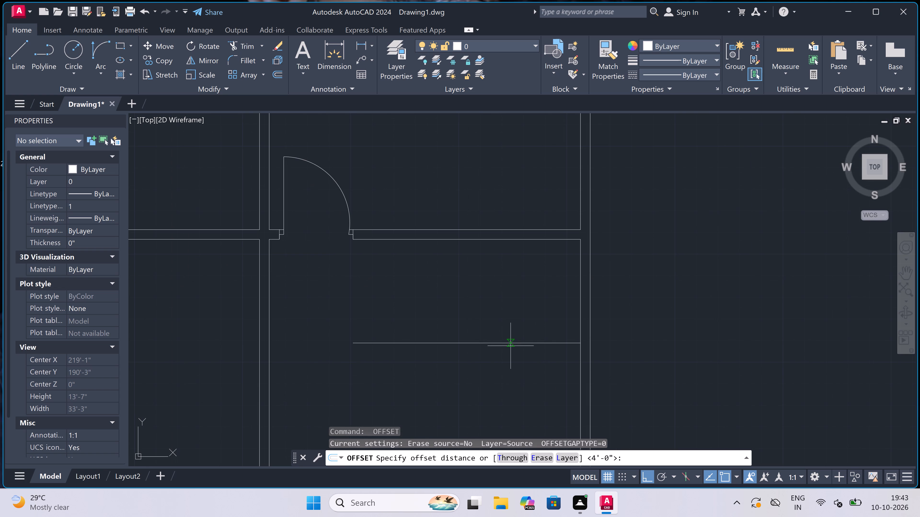
pyautogui.moveTo(511, 345); pyautogui.dragTo(512, 364)
pyautogui.write('4.5')
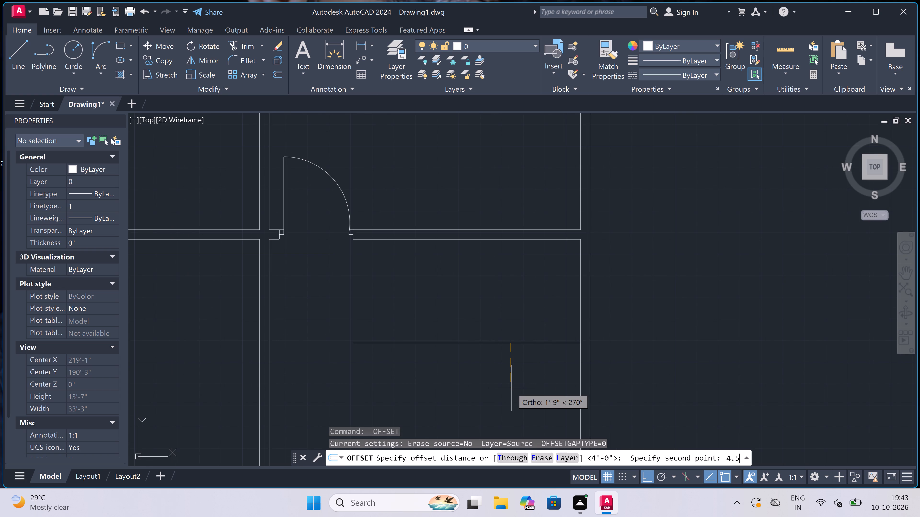
pyautogui.write('"')
pyautogui.press('space')
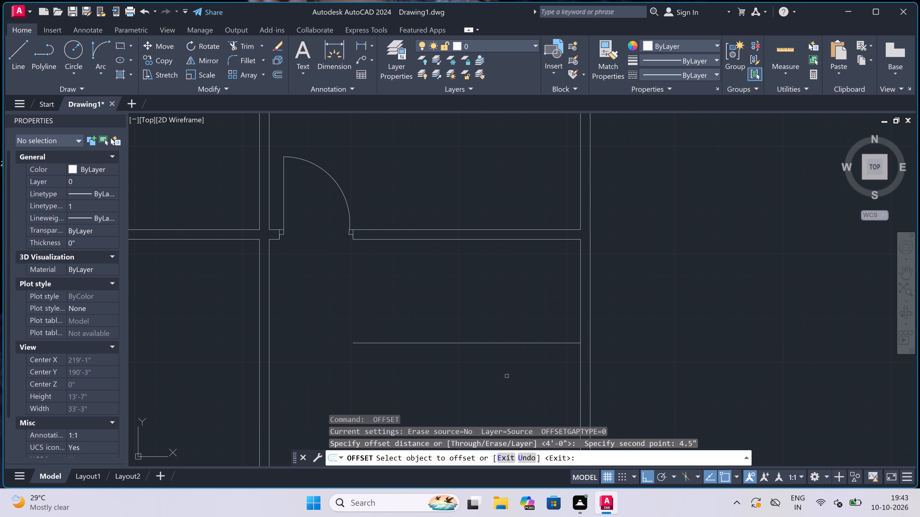
pyautogui.moveTo(496, 344); pyautogui.dragTo(496, 348)
pyautogui.click(494, 364)
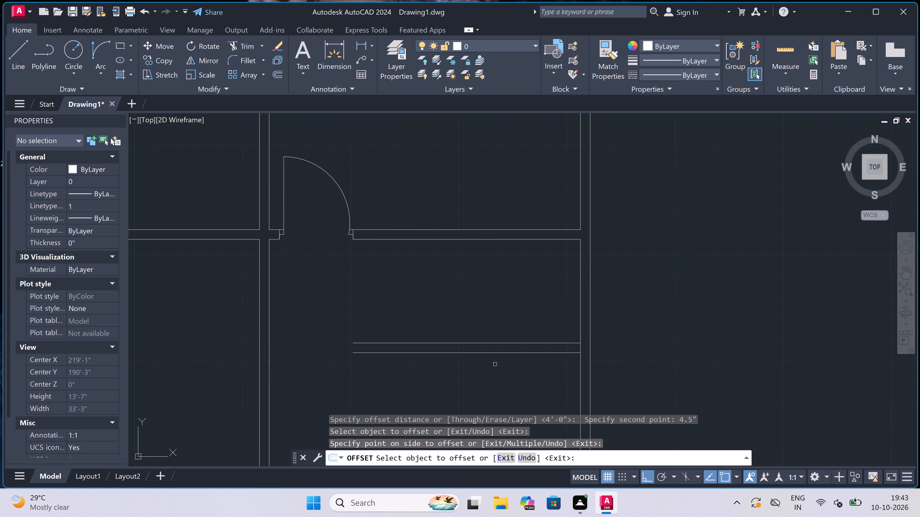
pyautogui.press('Escape')
# Draw a 4.5" thick vertical partition between the new lower wall and the middle wall, 7' left of the outer wall's inner face.
pyautogui.write('l')
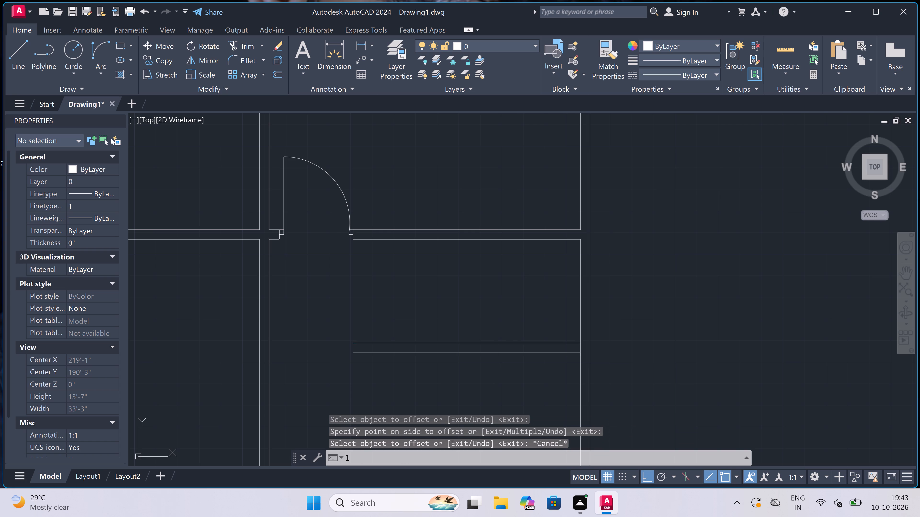
pyautogui.press('space')
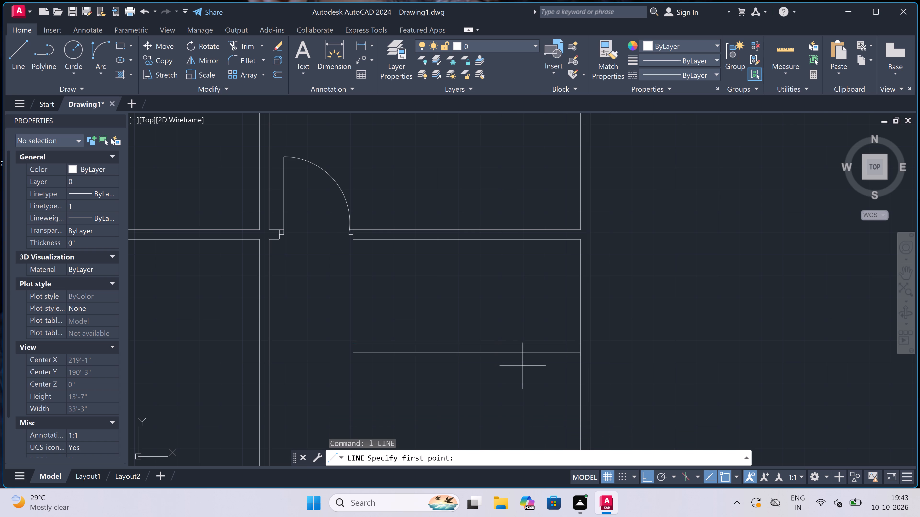
pyautogui.click(581, 352)
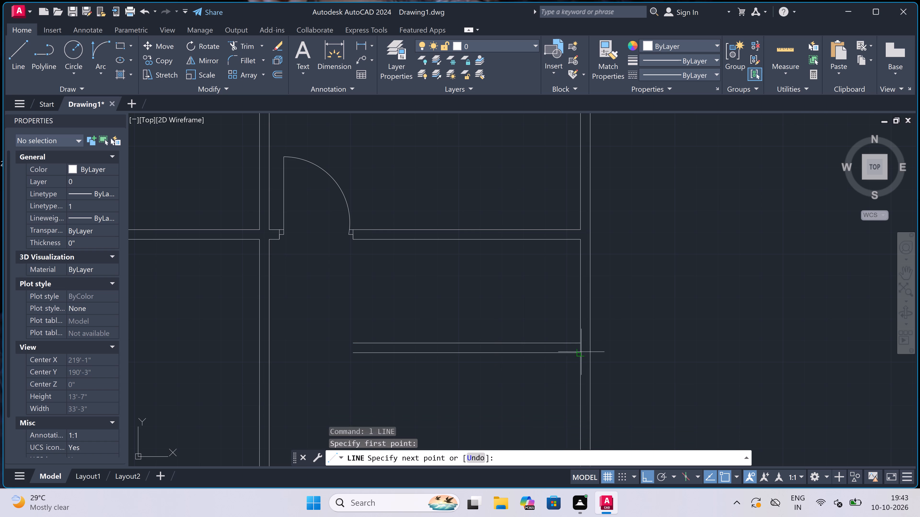
pyautogui.write("7'")
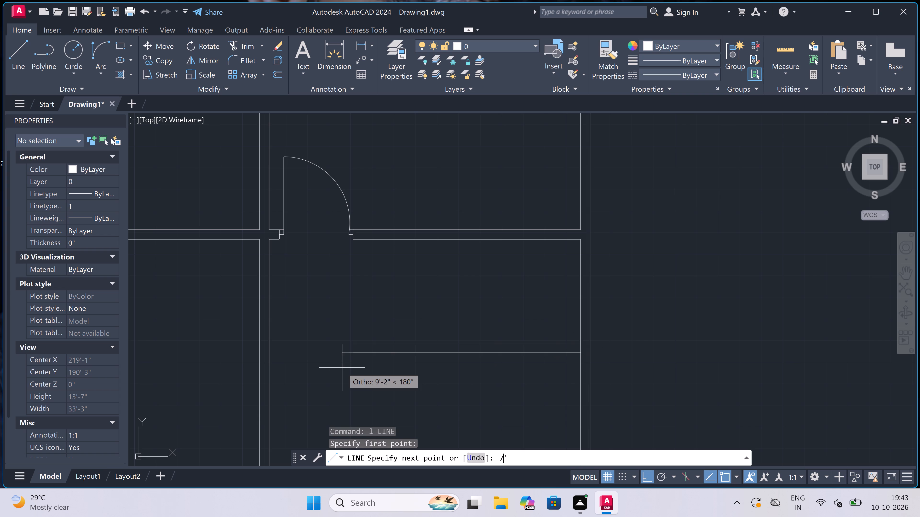
pyautogui.press('space')
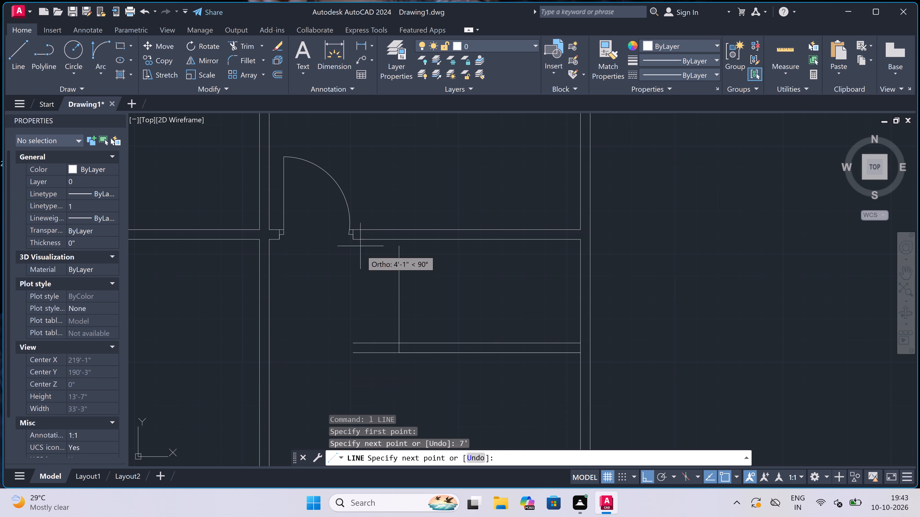
pyautogui.click(400, 241)
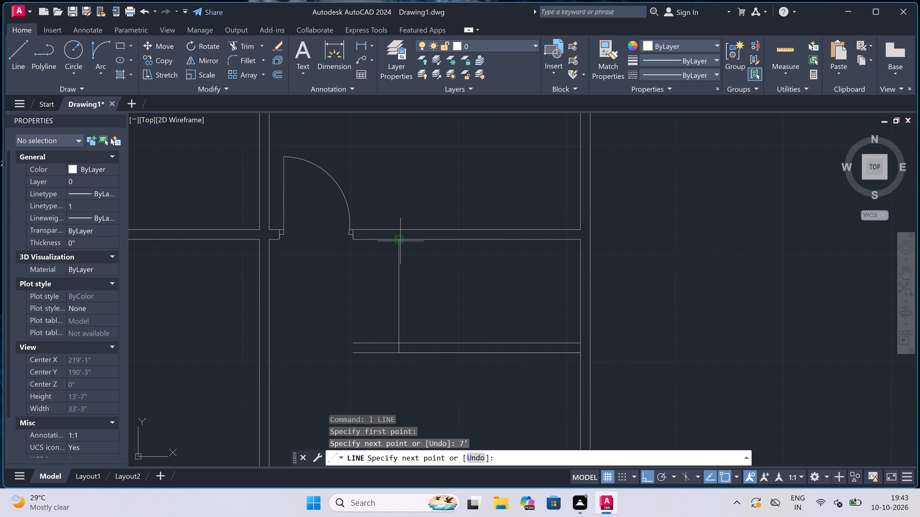
pyautogui.write('4.5')
pyautogui.write('"')
pyautogui.press('space')
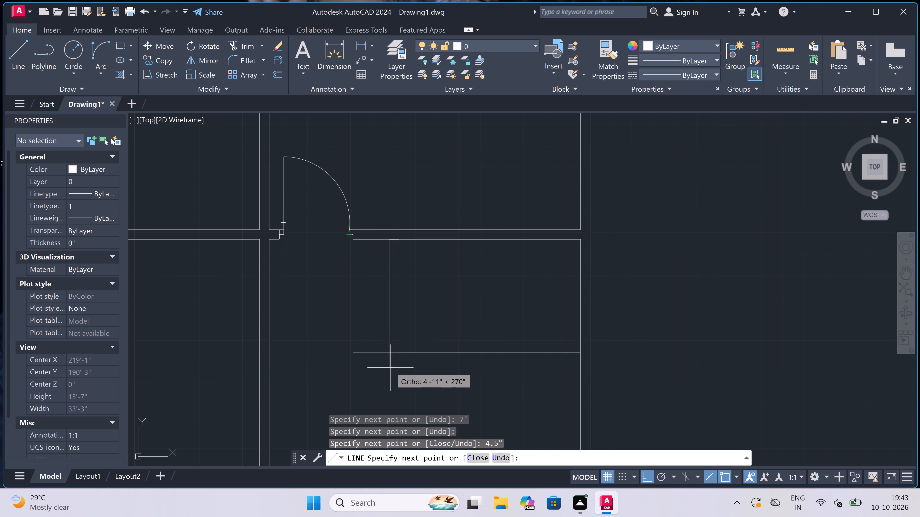
pyautogui.scroll(2, 399, 361)
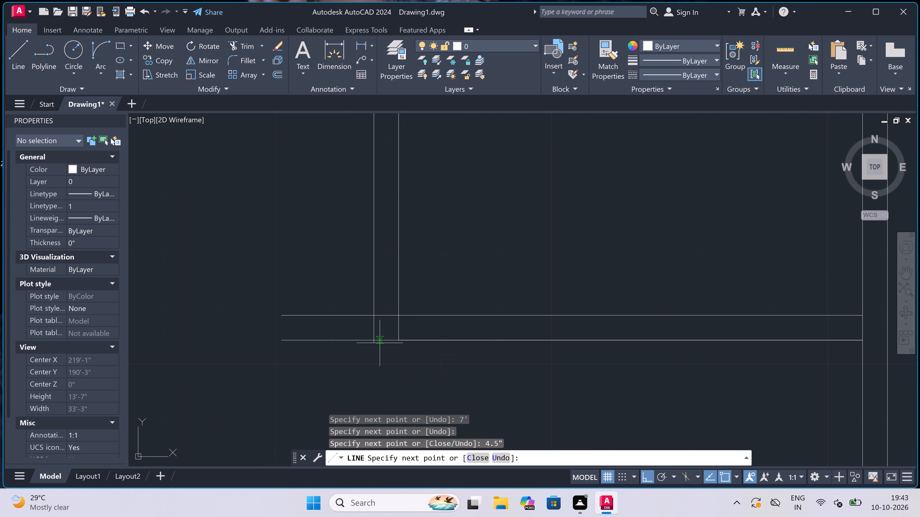
pyautogui.click(377, 340)
pyautogui.press('Escape')
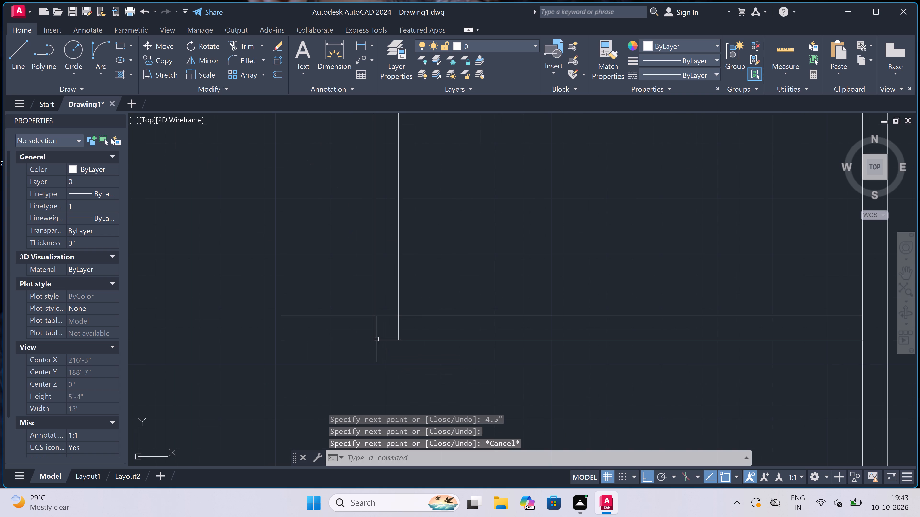
# Trim the excess lines at the small room's lower-left wall corner and at the partition's junction with the middle wall.
pyautogui.write('tr')
pyautogui.press('space')
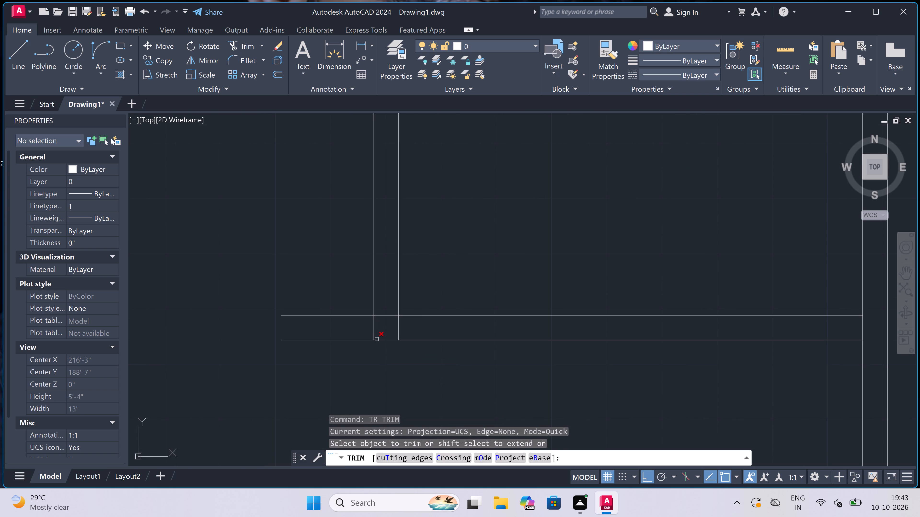
pyautogui.scroll(2, 373, 336)
pyautogui.click(331, 255)
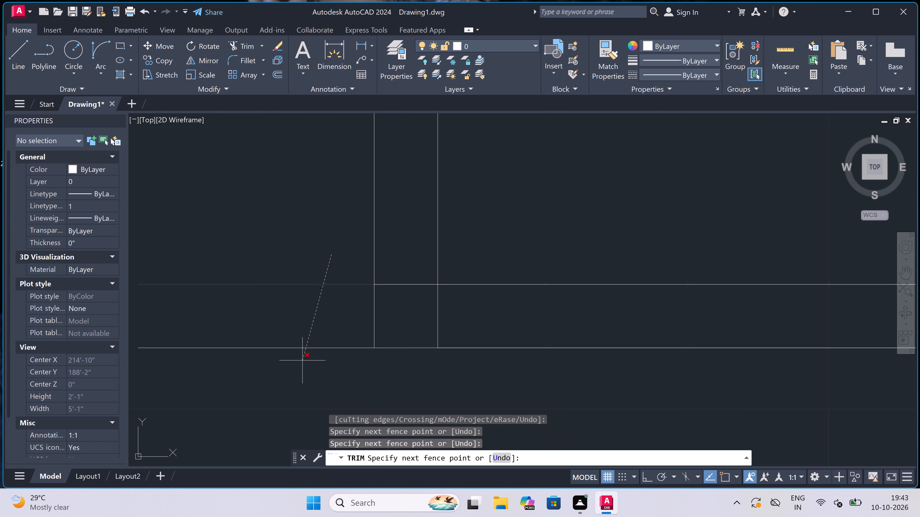
pyautogui.click(302, 362)
pyautogui.click(399, 258)
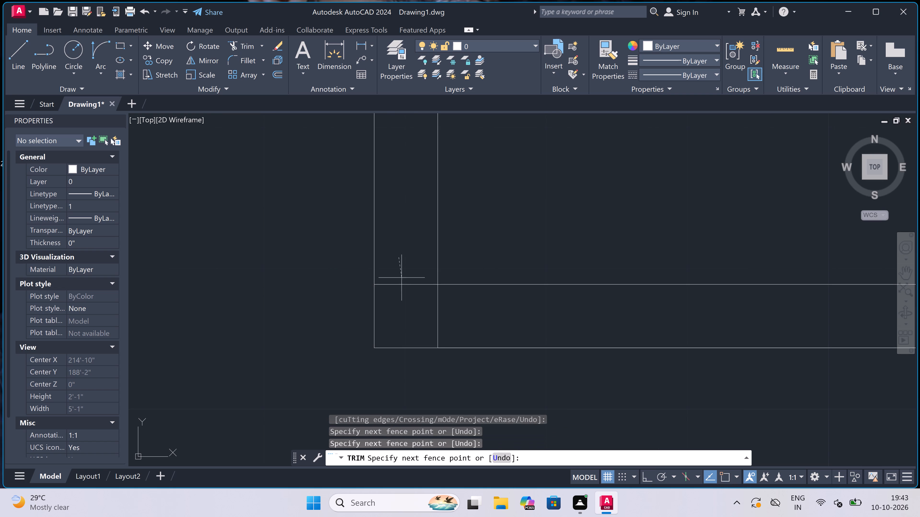
pyautogui.click(454, 317)
pyautogui.scroll(-5, 445, 315)
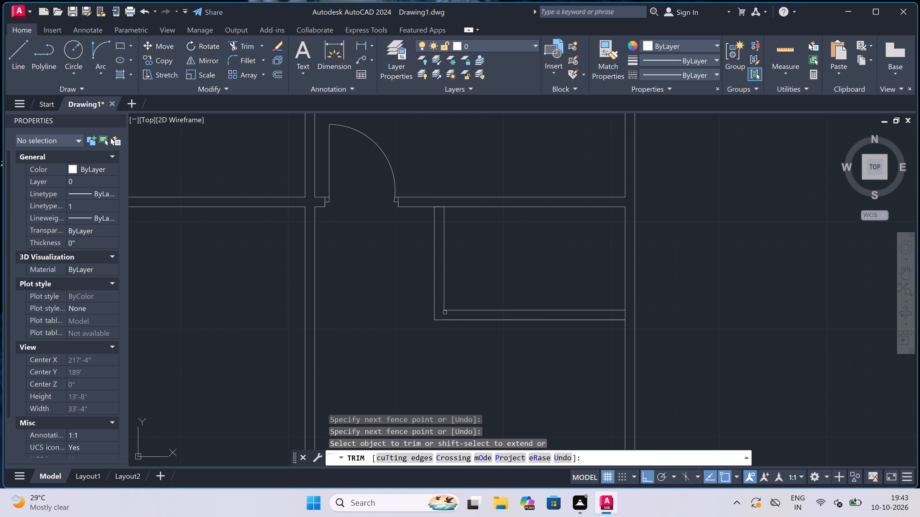
pyautogui.scroll(3, 450, 203)
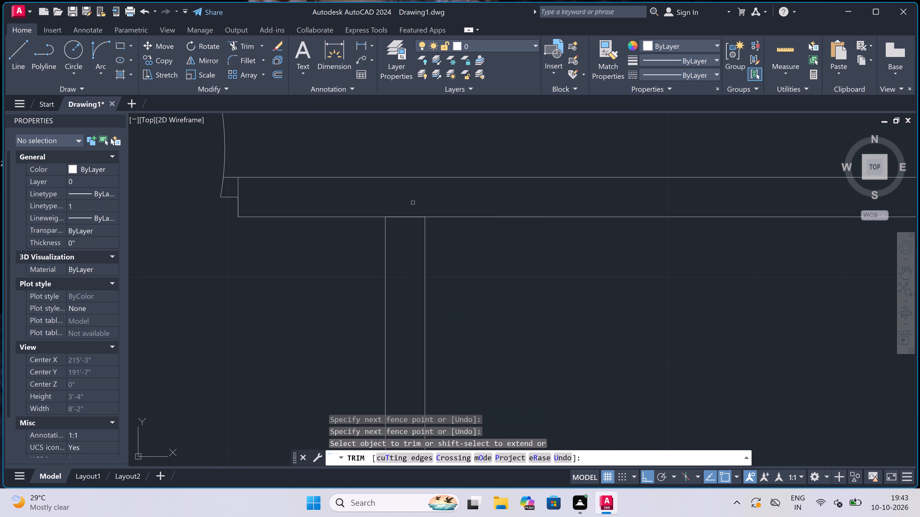
pyautogui.click(417, 202)
pyautogui.click(397, 248)
pyautogui.scroll(-4, 404, 220)
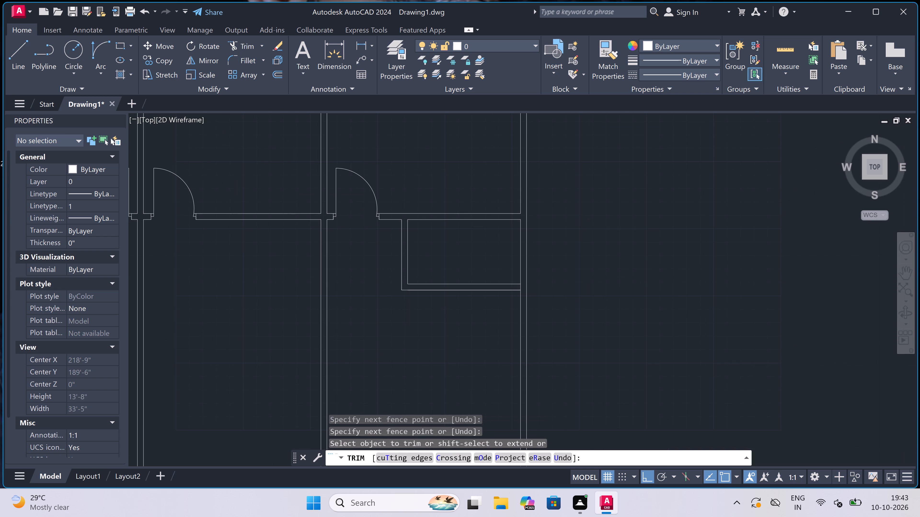
pyautogui.scroll(2, 407, 197)
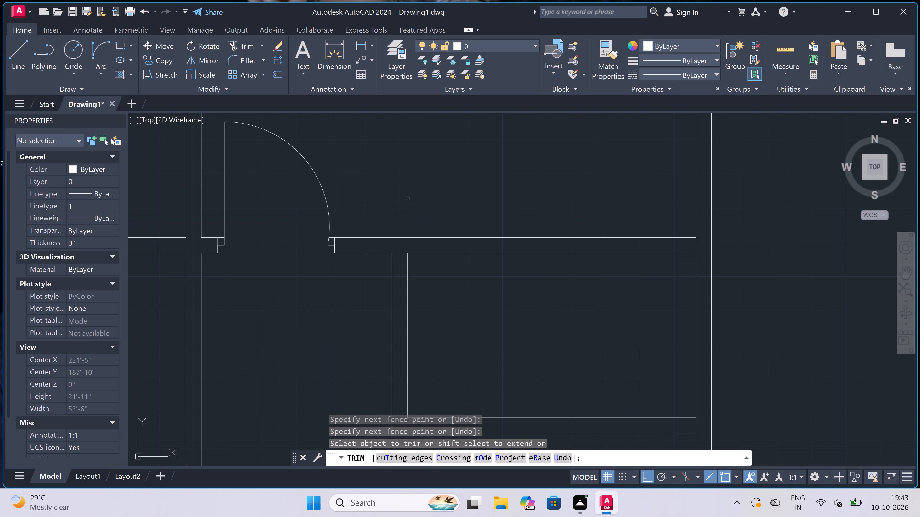
pyautogui.press('Escape')
# Draw the small room's door jamb across the middle wall near the partition, with a 2" stop rightward from its midpoint and a 2' leaf downward.
pyautogui.write('l')
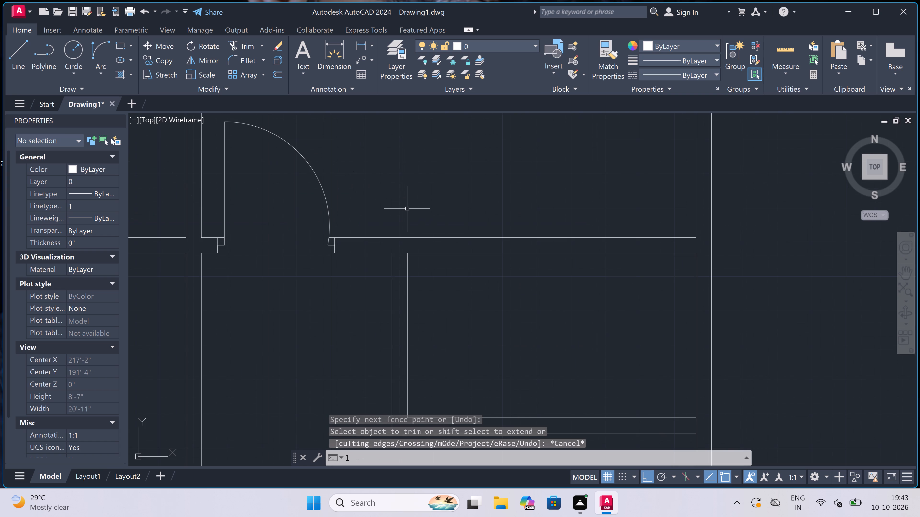
pyautogui.press('space')
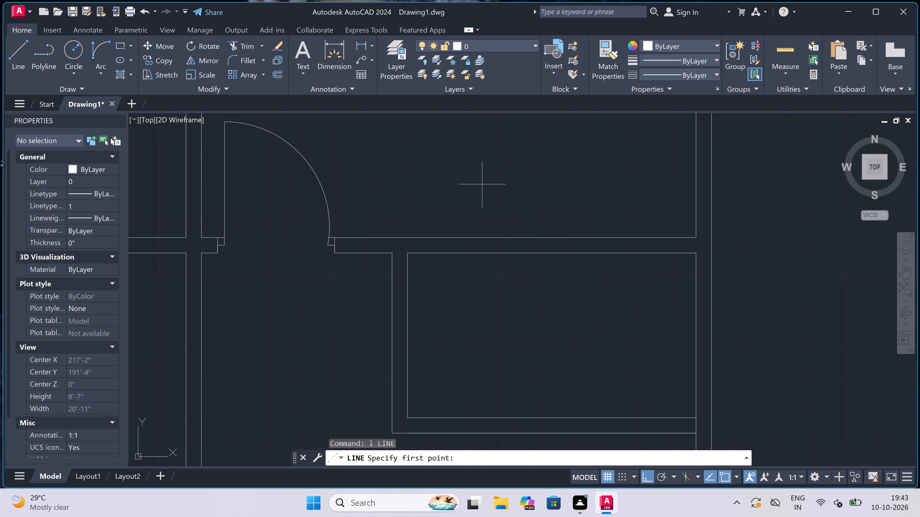
pyautogui.click(424, 250)
pyautogui.click(422, 232)
pyautogui.scroll(2, 422, 232)
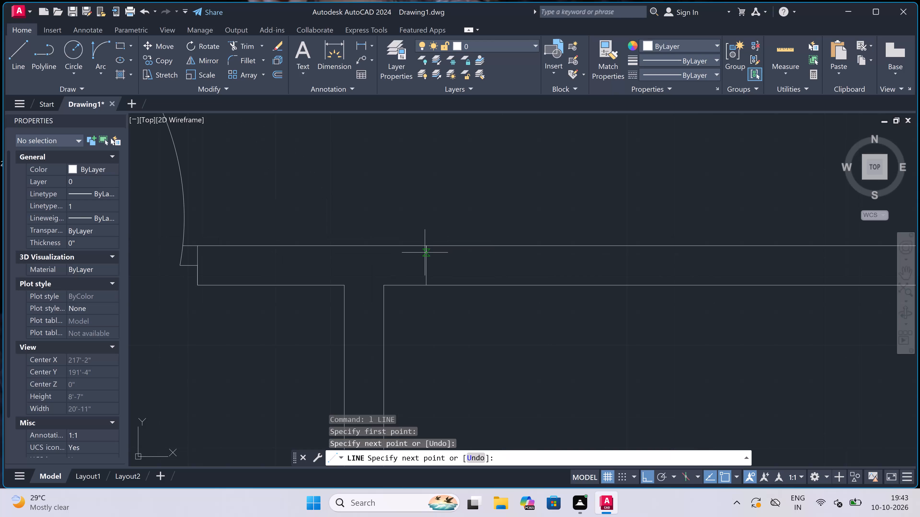
pyautogui.click(426, 265)
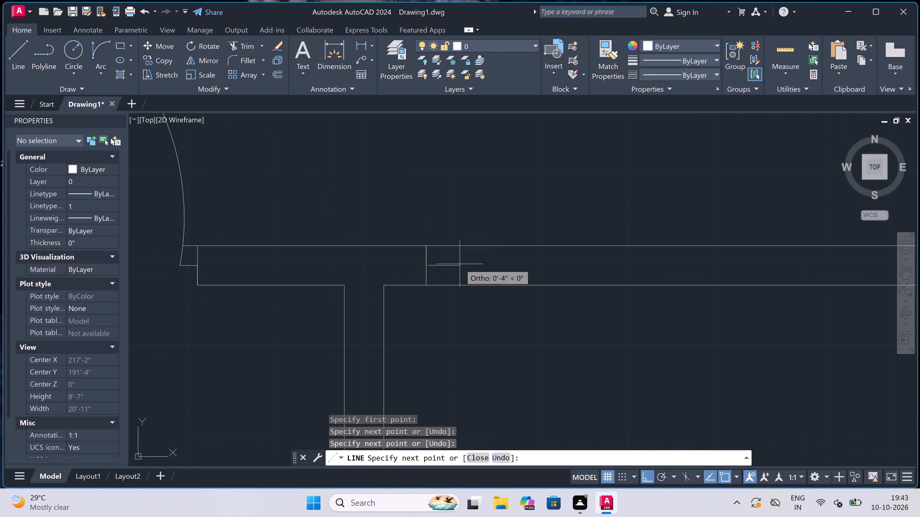
pyautogui.press('2')
pyautogui.write('"')
pyautogui.press('space')
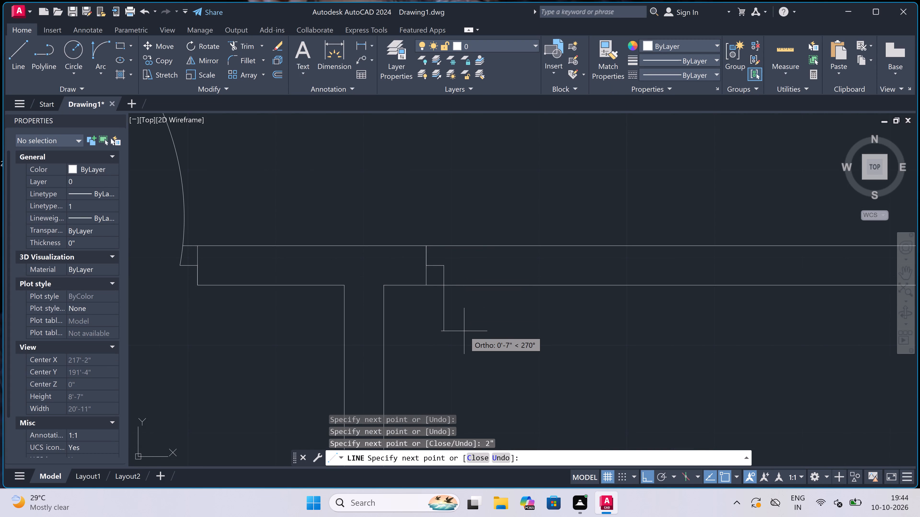
pyautogui.write("2'")
pyautogui.press('space')
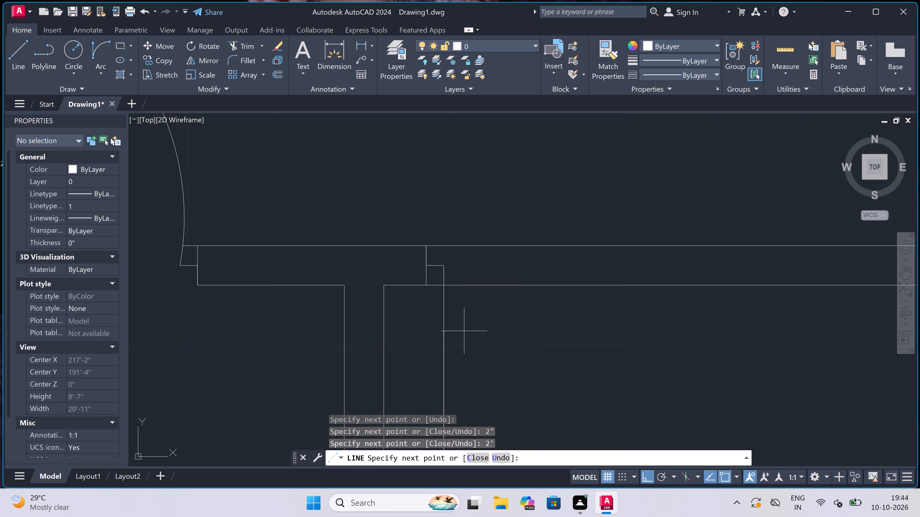
pyautogui.press('Escape')
# Draw the opposite door jamb across the middle wall above the small room, with a 2" stop from its midpoint toward the leaf.
pyautogui.press('space')
pyautogui.scroll(-2, 471, 259)
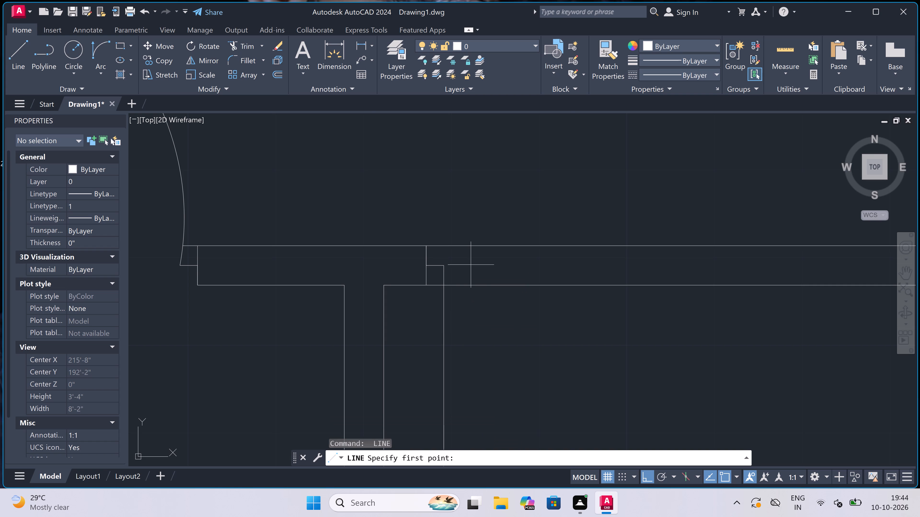
pyautogui.scroll(-2, 471, 258)
pyautogui.scroll(2, 497, 268)
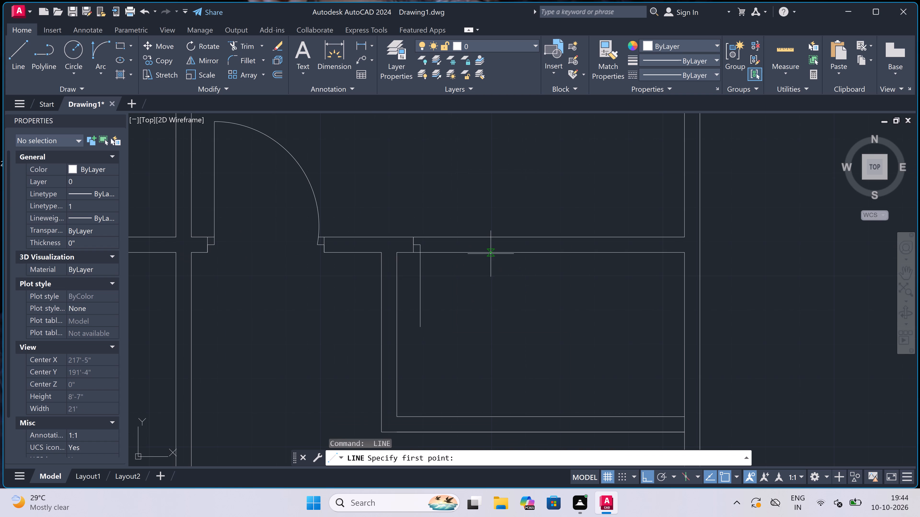
pyautogui.click(493, 253)
pyautogui.click(493, 238)
pyautogui.click(491, 246)
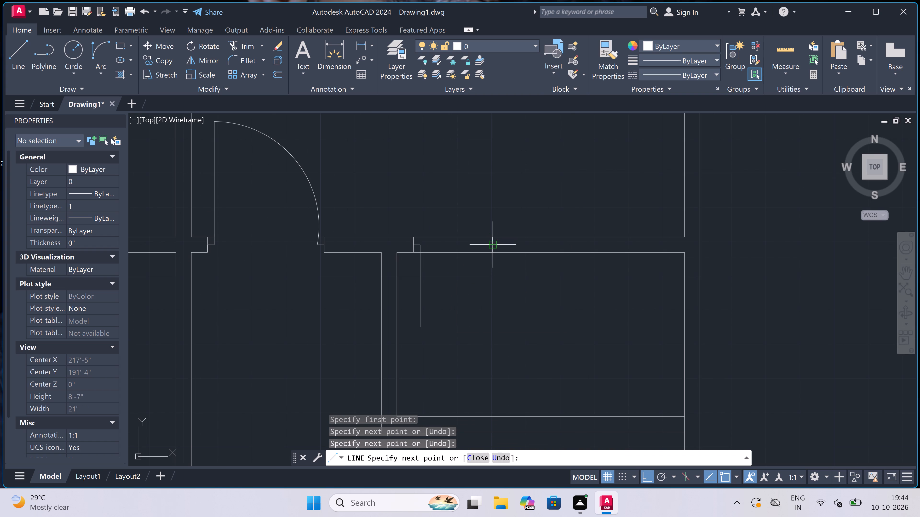
pyautogui.press('2')
pyautogui.hotkey('shift', '"')
pyautogui.press('space')
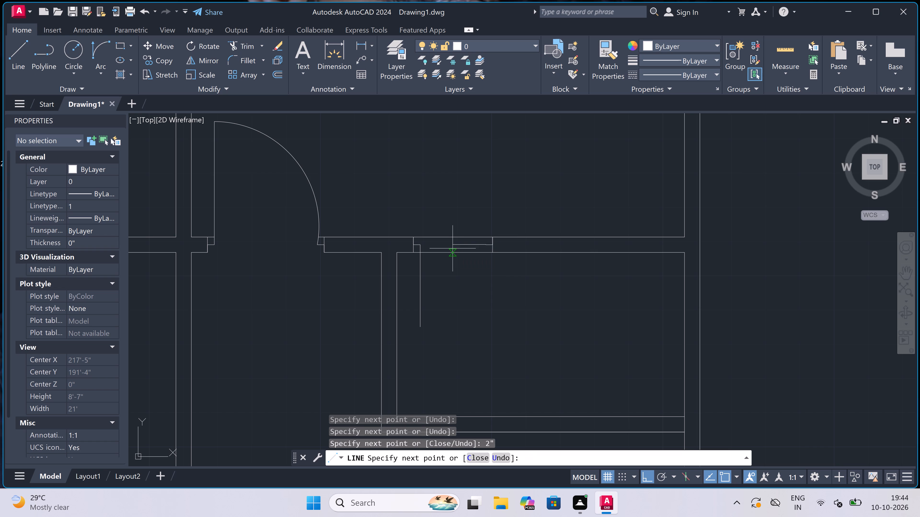
pyautogui.press('Escape')
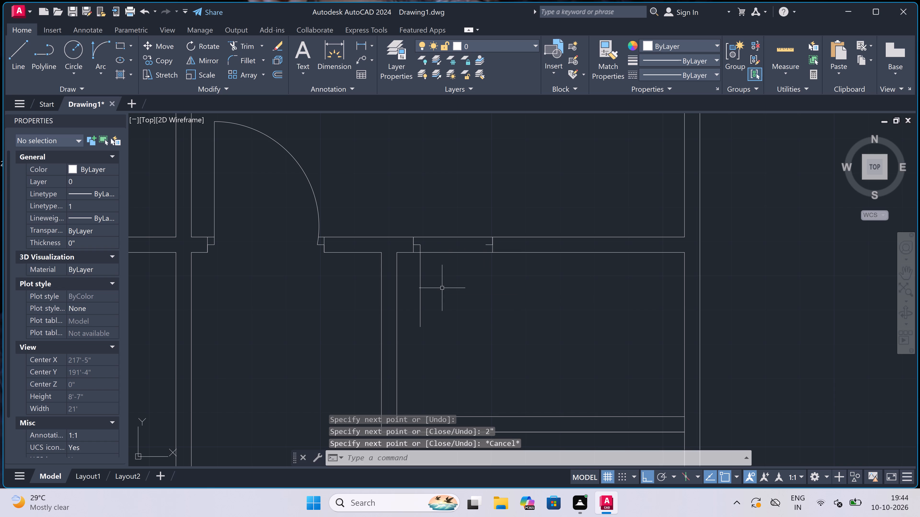
# Draw the small room's door swing arc from the leaf's lower end to the opposite jamb's stop.
pyautogui.click(102, 46)
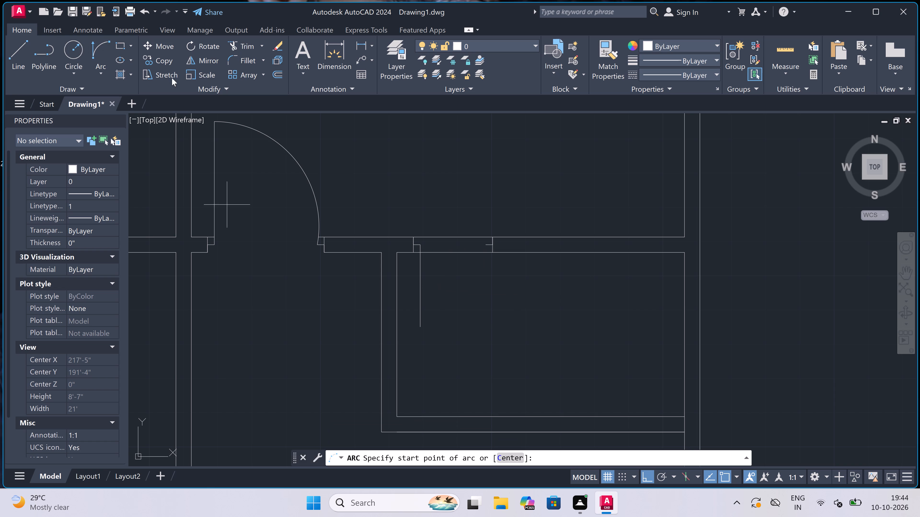
pyautogui.click(422, 326)
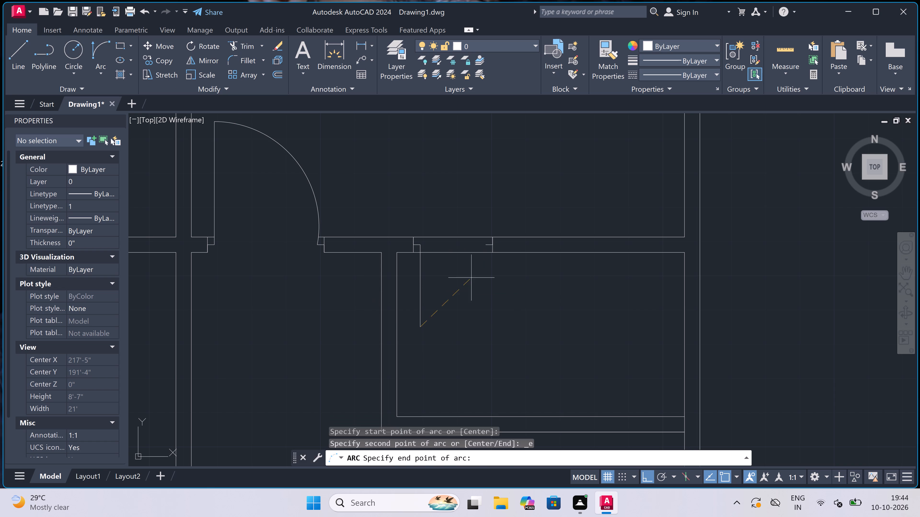
pyautogui.click(488, 245)
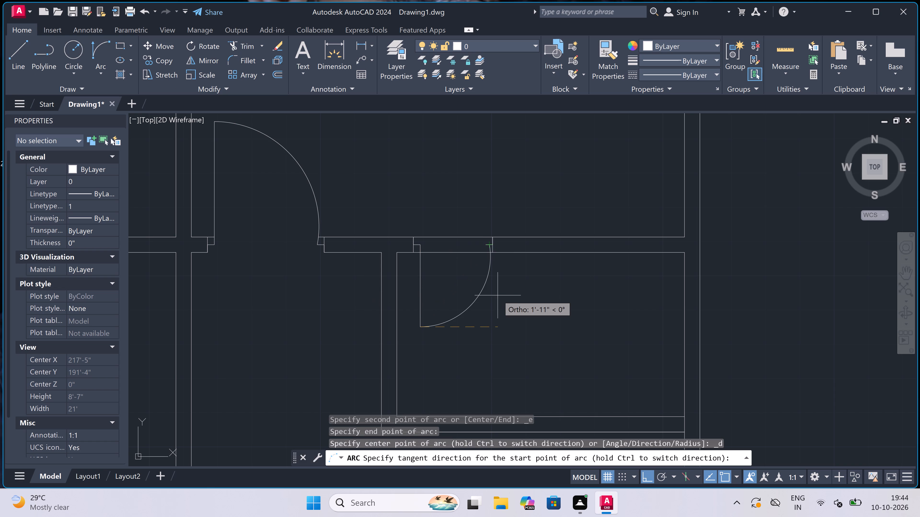
pyautogui.moveTo(495, 289); pyautogui.dragTo(497, 294)
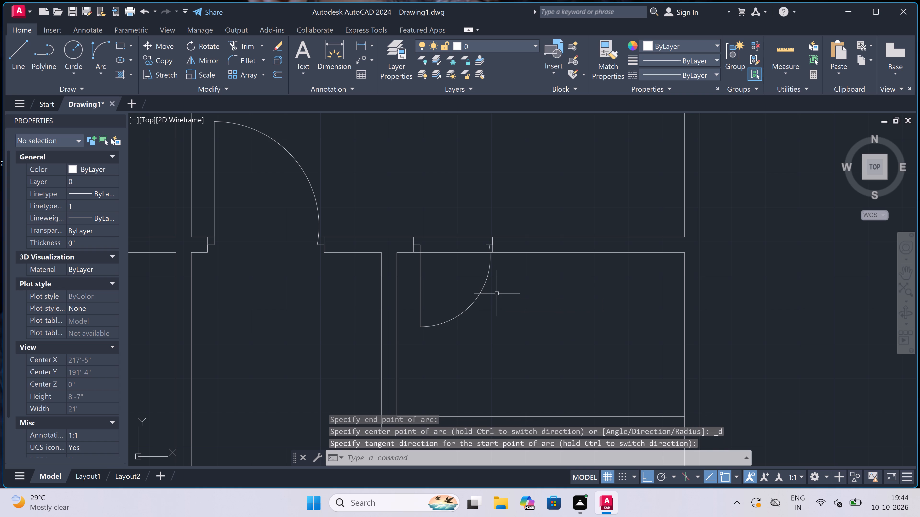
# Trim the door stop's excess past the swing arc and the middle wall's lines across the small room's door opening.
pyautogui.write('tr')
pyautogui.press('space')
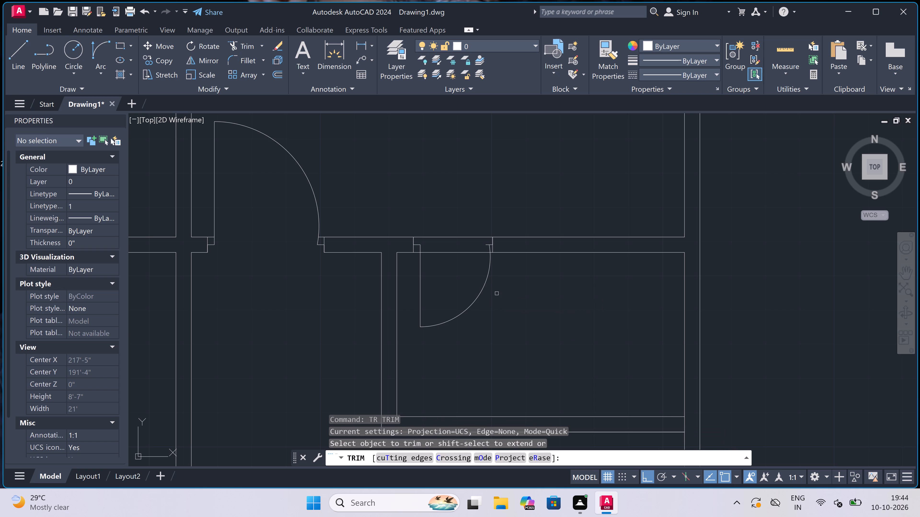
pyautogui.scroll(3, 491, 235)
pyautogui.scroll(2, 480, 283)
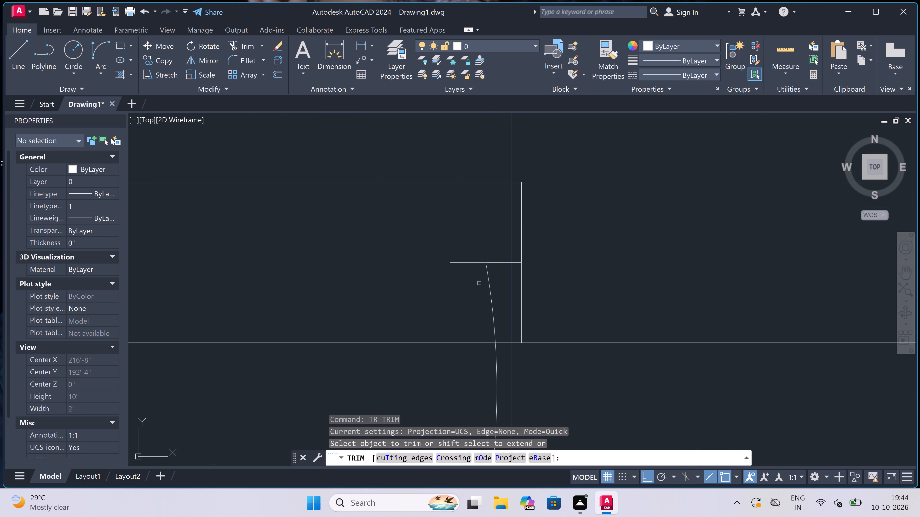
pyautogui.click(479, 283)
pyautogui.click(471, 242)
pyautogui.scroll(-5, 471, 242)
pyautogui.click(442, 265)
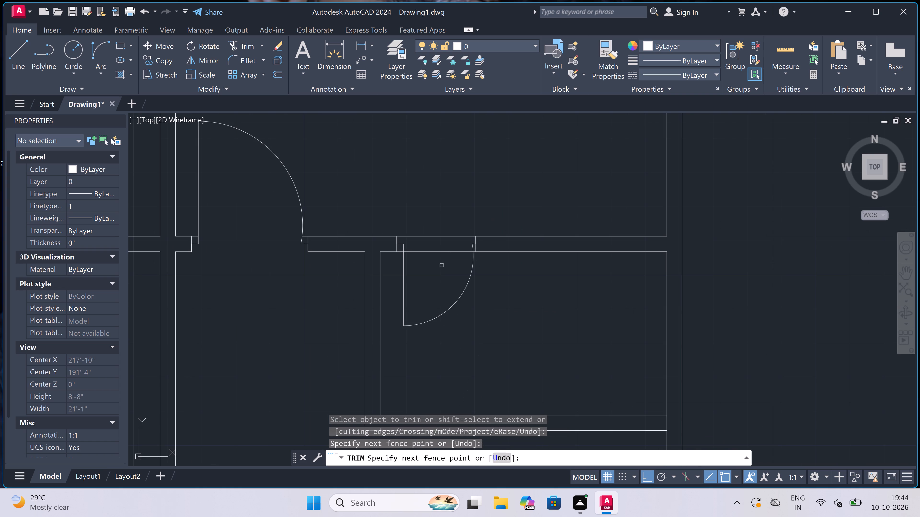
pyautogui.click(446, 210)
pyautogui.scroll(-5, 446, 210)
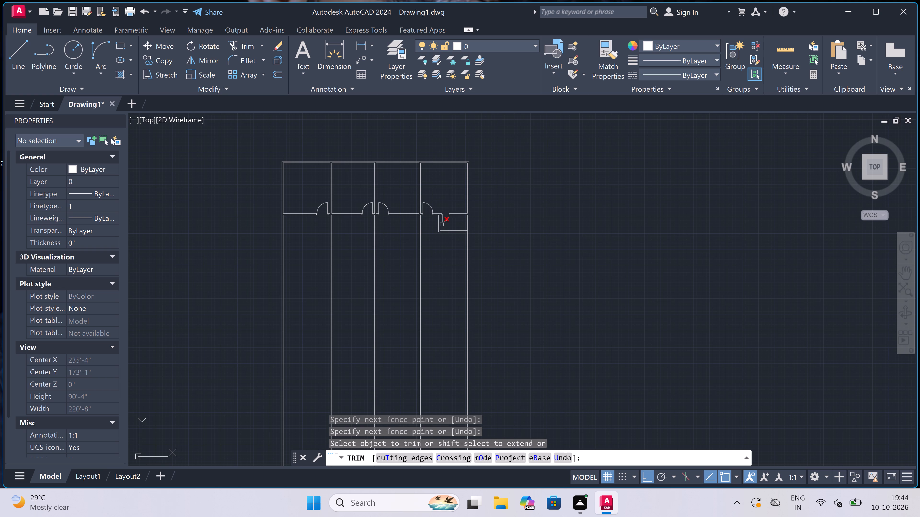
pyautogui.scroll(3, 442, 228)
pyautogui.scroll(1, 447, 267)
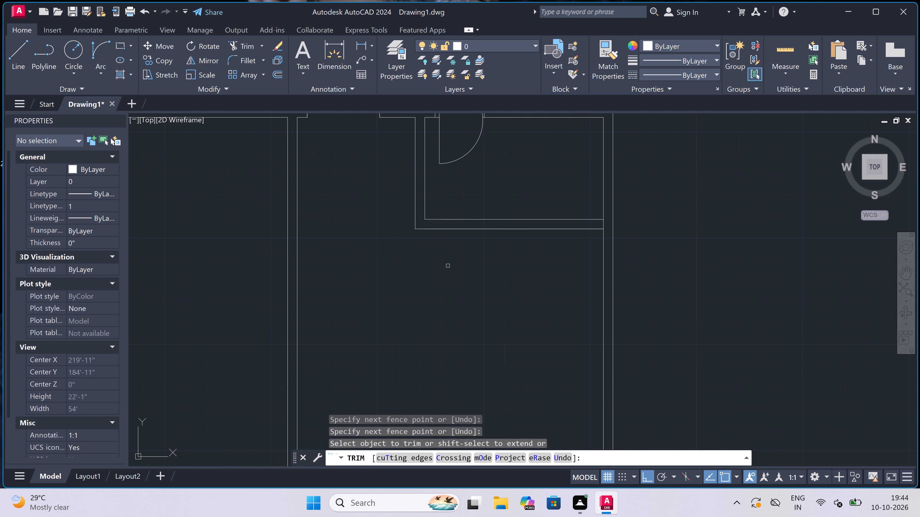
pyautogui.press('Escape')
# Draw a line from the small room's lower-left outer corner to the long vertical wall's far face, 6' down, and across to the outer wall's inner face.
pyautogui.write('l')
pyautogui.press('space')
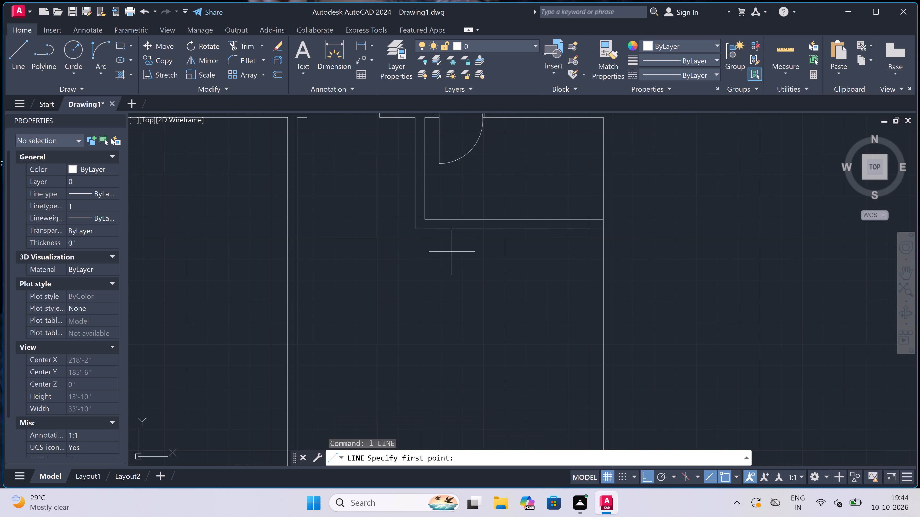
pyautogui.scroll(-2, 452, 252)
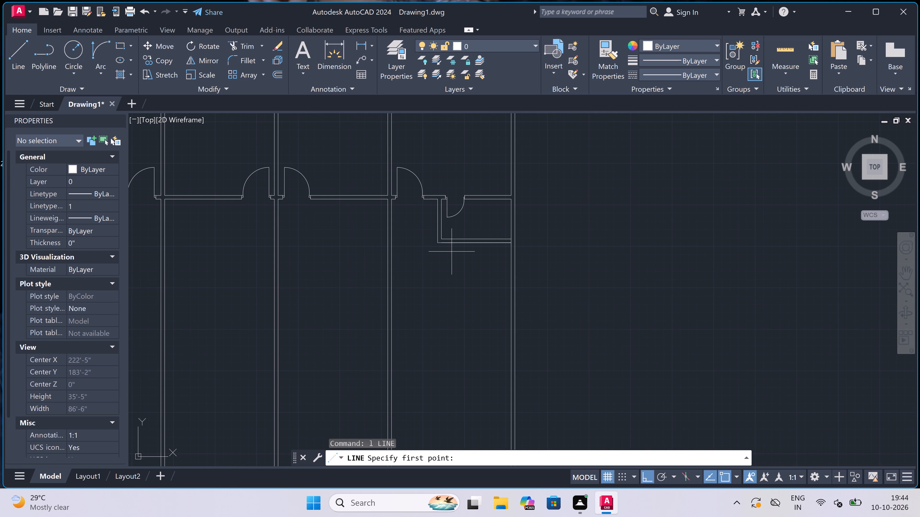
pyautogui.click(436, 243)
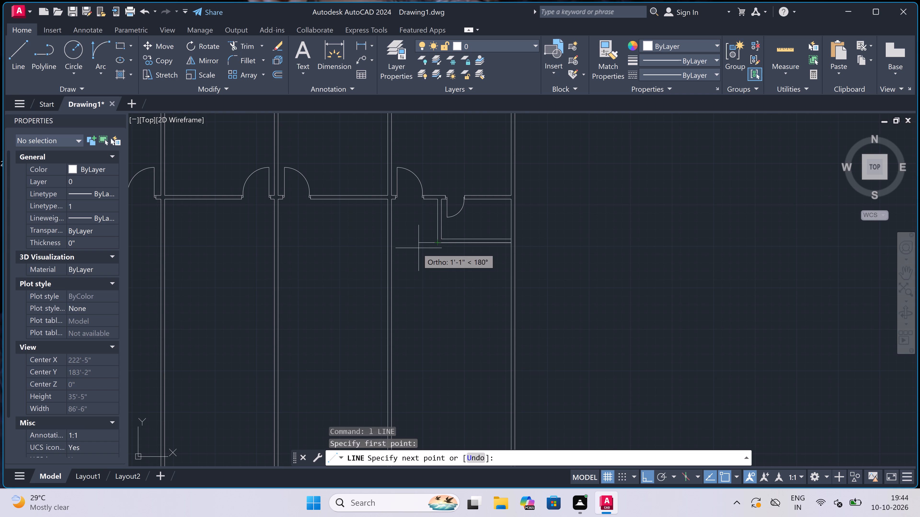
pyautogui.click(387, 245)
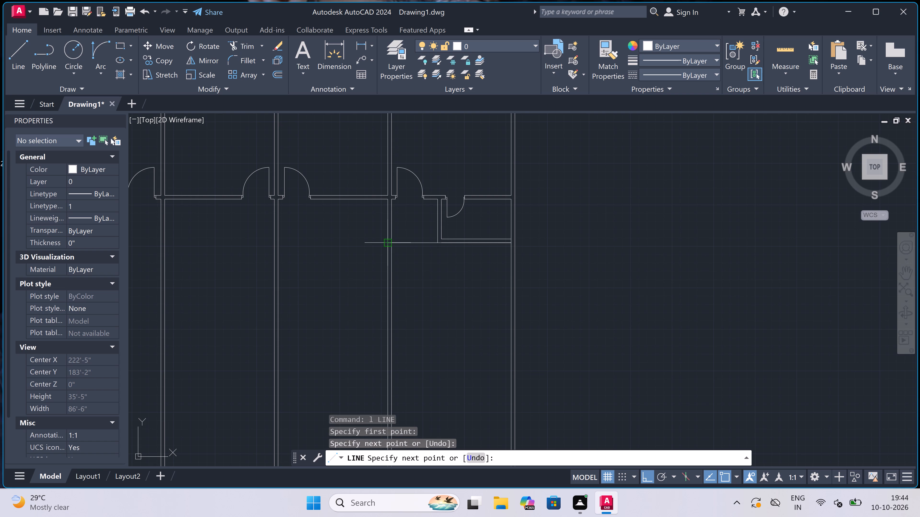
pyautogui.scroll(2, 387, 245)
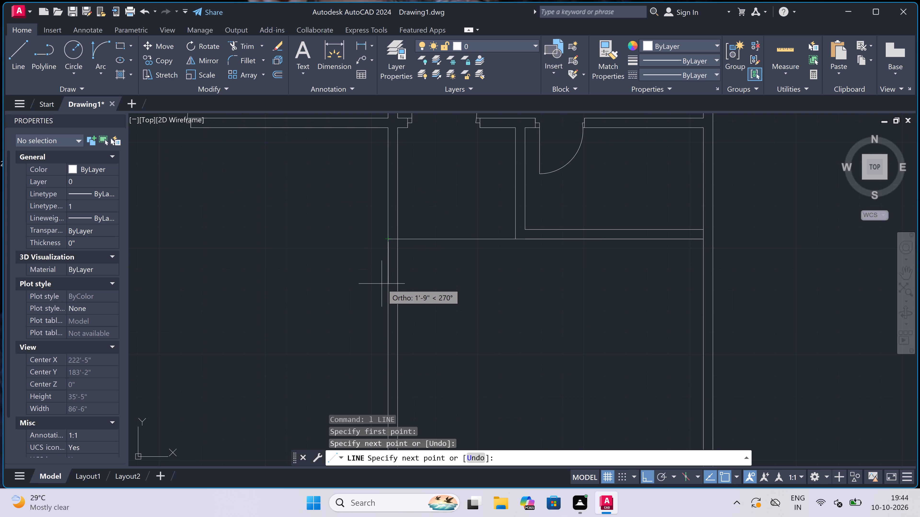
pyautogui.write("6'")
pyautogui.press('space')
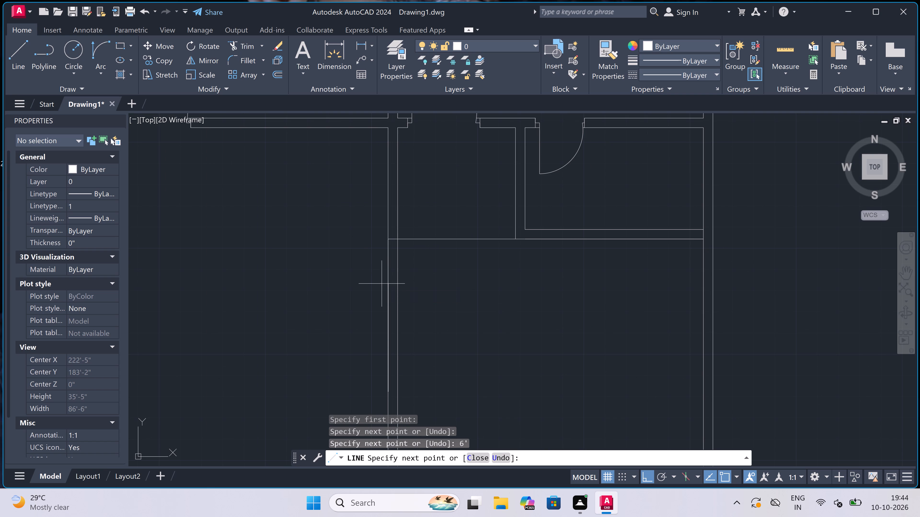
pyautogui.scroll(-1, 382, 283)
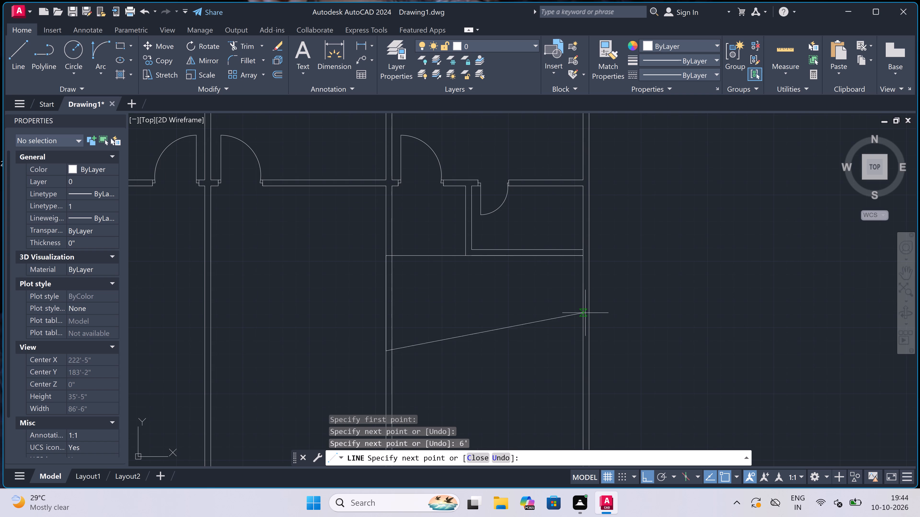
pyautogui.click(585, 354)
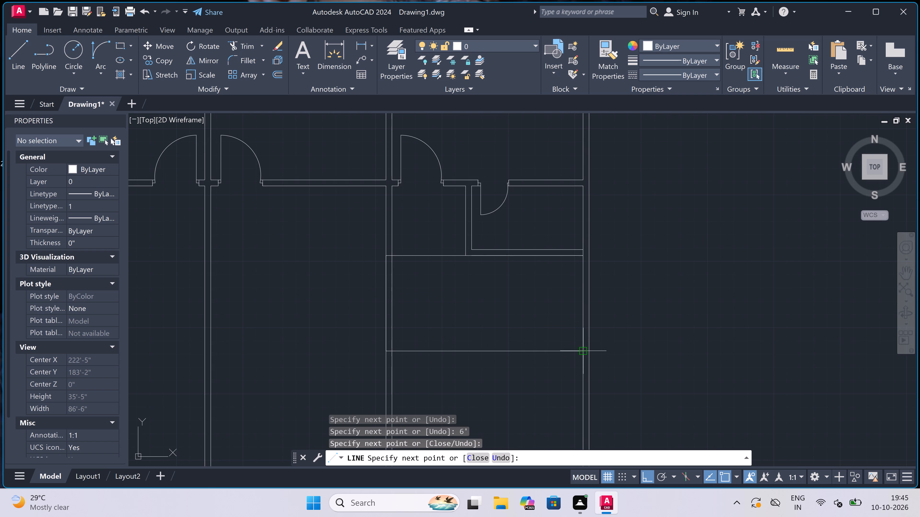
pyautogui.scroll(1, 582, 378)
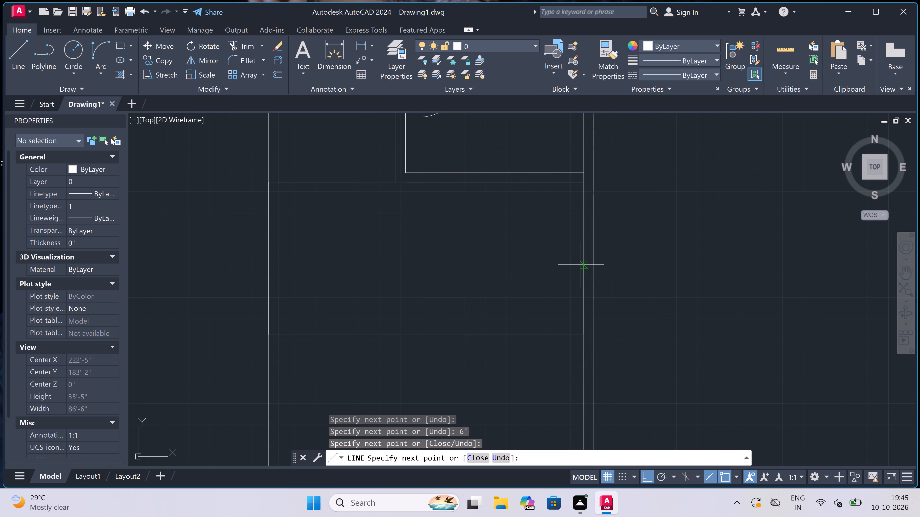
pyautogui.press('Escape')
# Draw the new lower wall's second face 4.5" below the first, starting 6' down the outer wall and running across to the long vertical wall.
pyautogui.press('space')
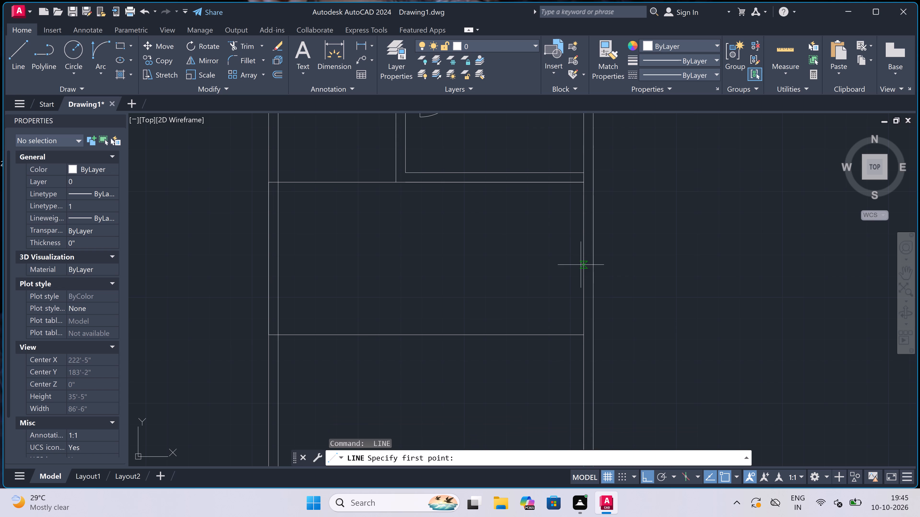
pyautogui.click(584, 179)
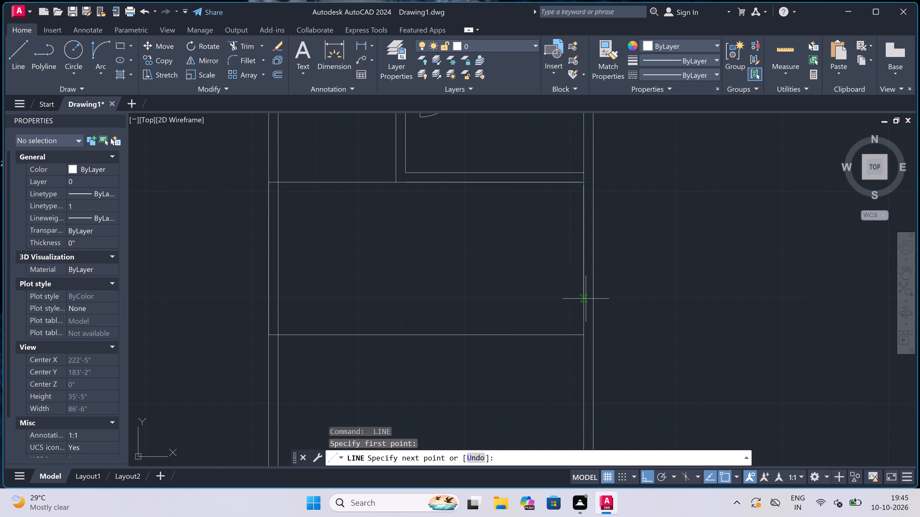
pyautogui.write("6'")
pyautogui.press('space')
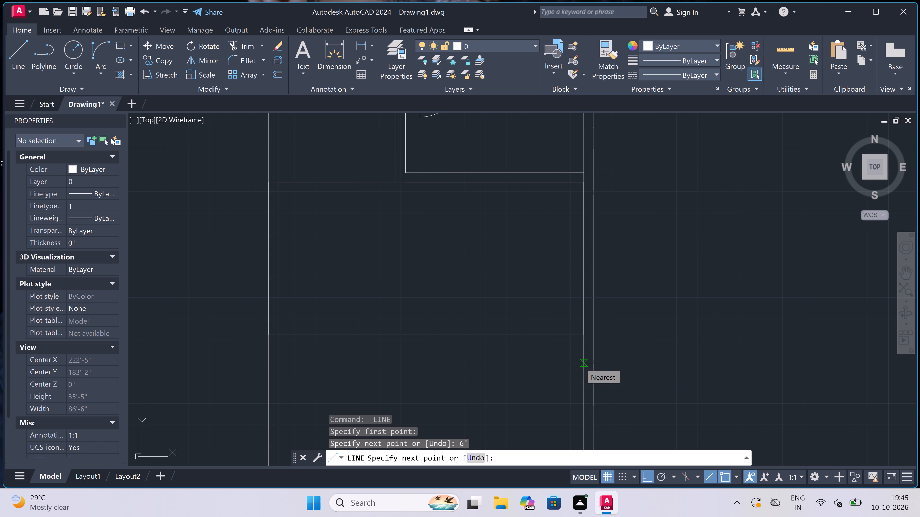
pyautogui.write('4.5')
pyautogui.write('"')
pyautogui.press('space')
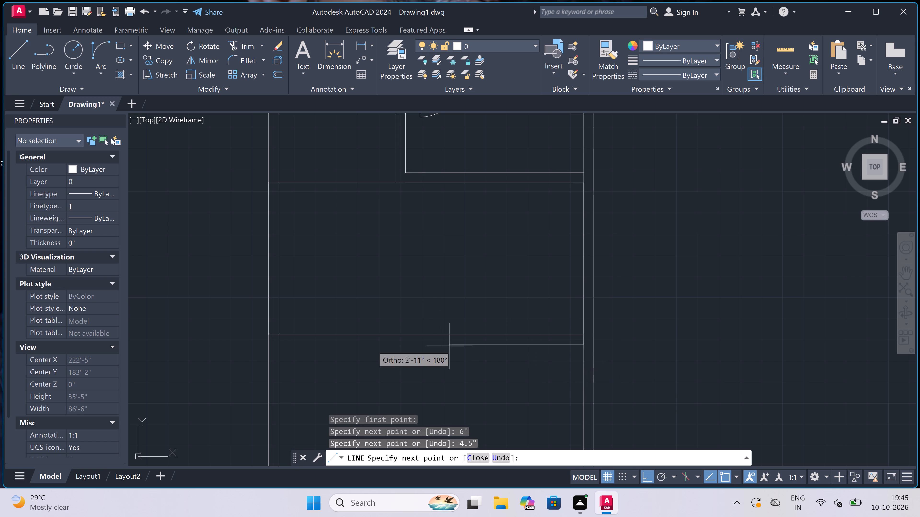
pyautogui.click(267, 348)
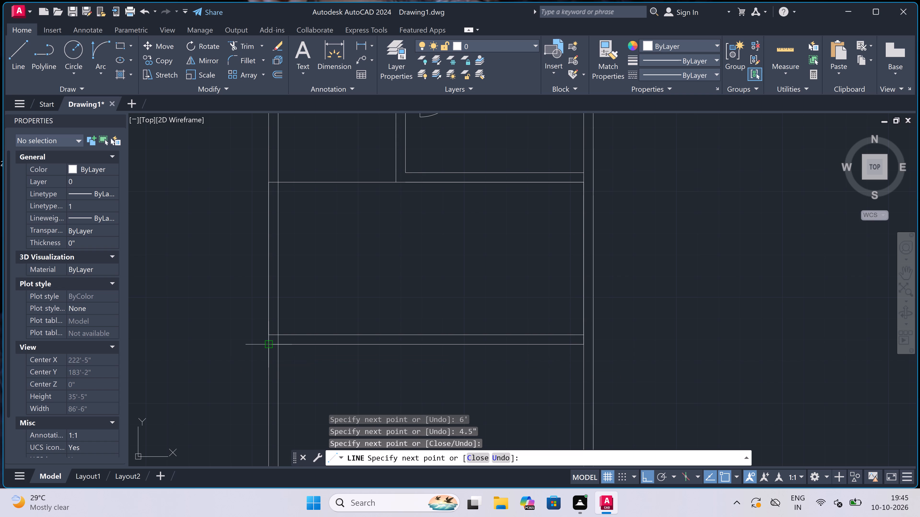
pyautogui.press('Escape')
# Draw the upper face of the small room's bottom wall from its inner corner to the long vertical wall's far face.
pyautogui.press('space')
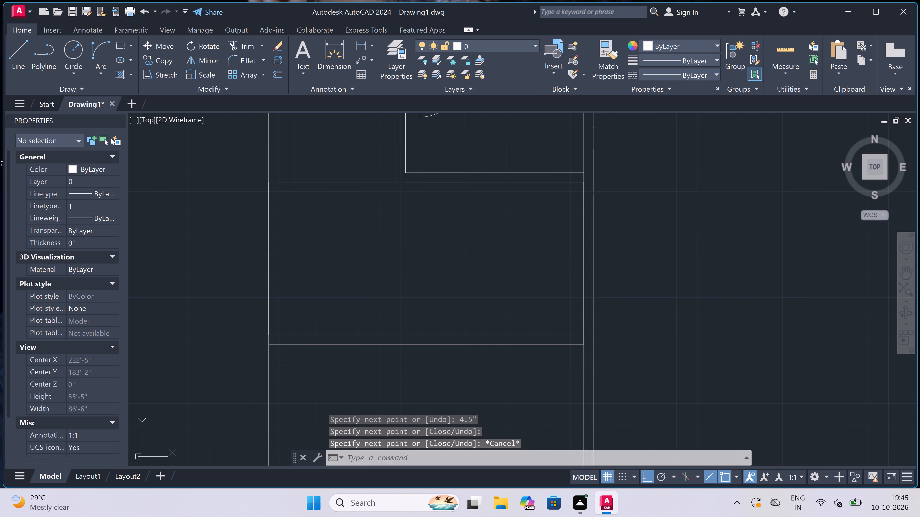
pyautogui.click(406, 171)
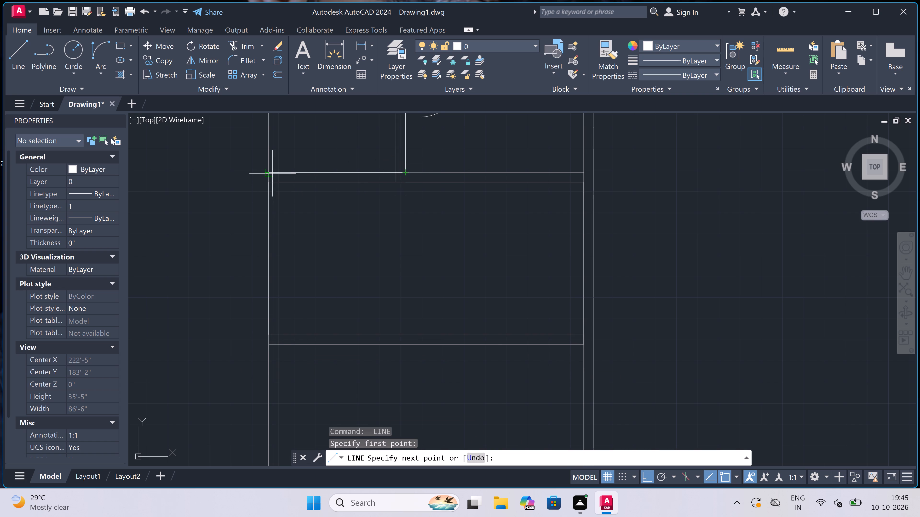
pyautogui.click(268, 174)
pyautogui.press('Escape')
# Trim the excess lines where the small room's bottom wall meets the long vertical wall and the small room's partition.
pyautogui.write('tr')
pyautogui.press('space')
pyautogui.scroll(2, 267, 179)
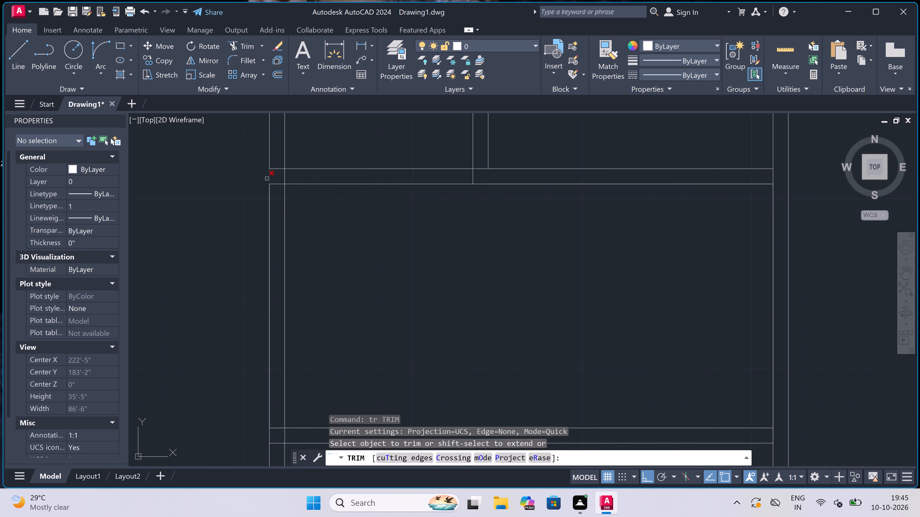
pyautogui.click(284, 178)
pyautogui.click(287, 205)
pyautogui.click(289, 178)
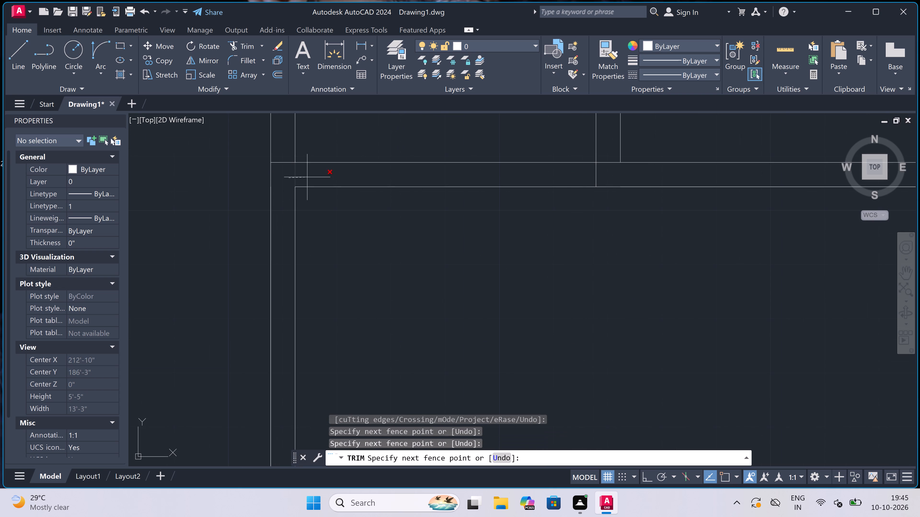
pyautogui.click(632, 171)
pyautogui.click(618, 168)
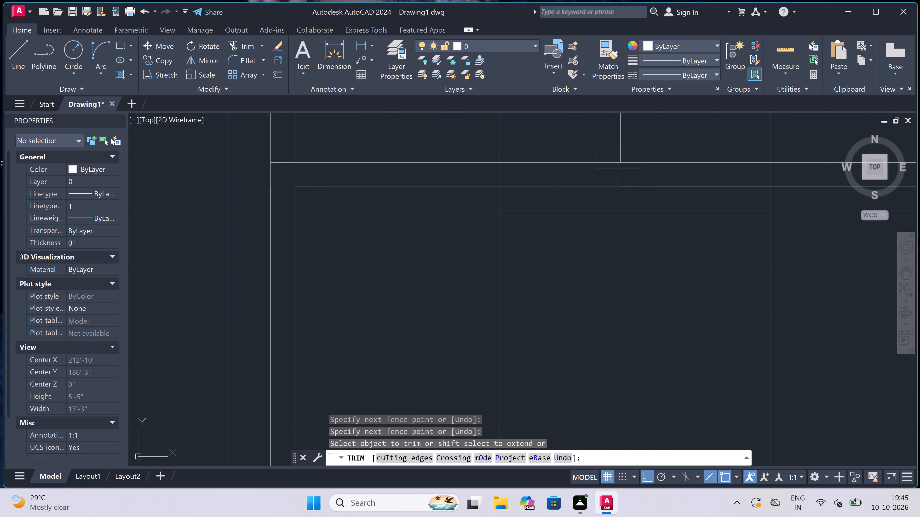
pyautogui.click(611, 150)
pyautogui.scroll(-5, 564, 156)
pyautogui.scroll(-3, 522, 168)
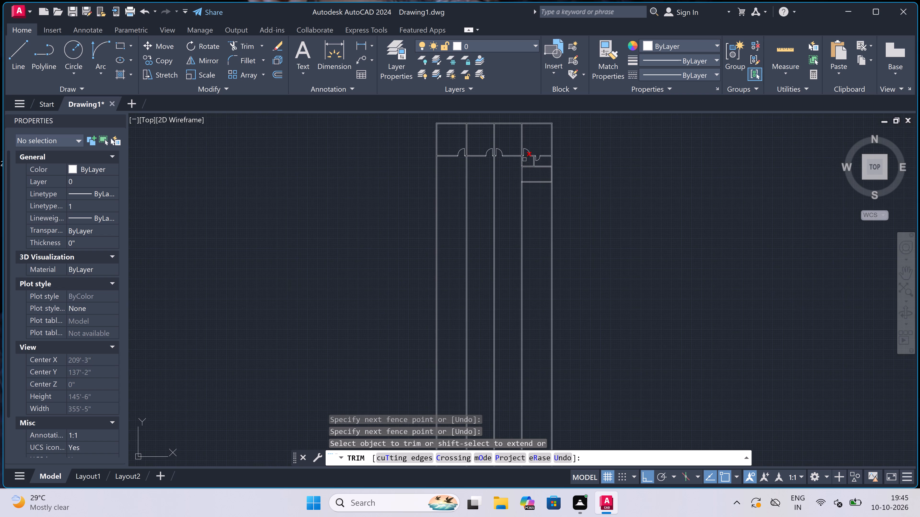
pyautogui.scroll(3, 527, 153)
pyautogui.scroll(3, 513, 174)
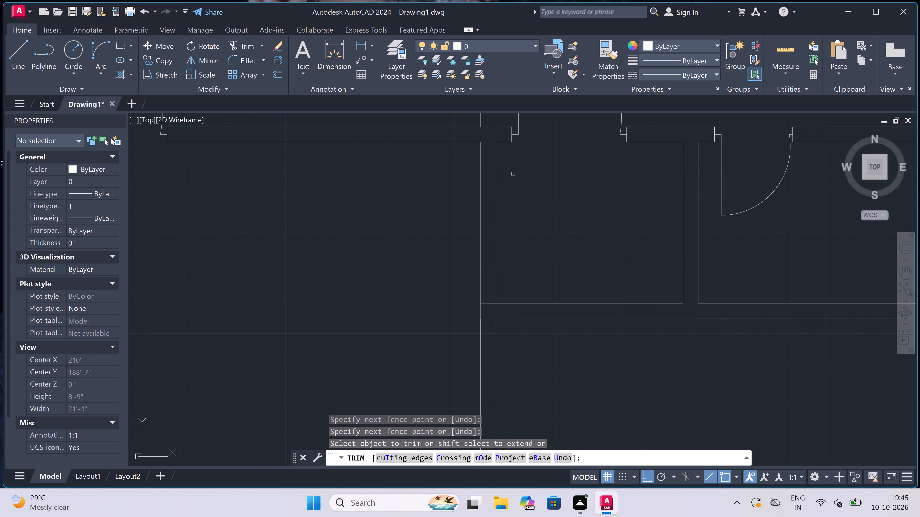
pyautogui.press('Escape')
# Extend the middle wall's lower face across the long vertical wall beside the fourth room's door.
pyautogui.scroll(-3, 507, 172)
pyautogui.scroll(3, 503, 155)
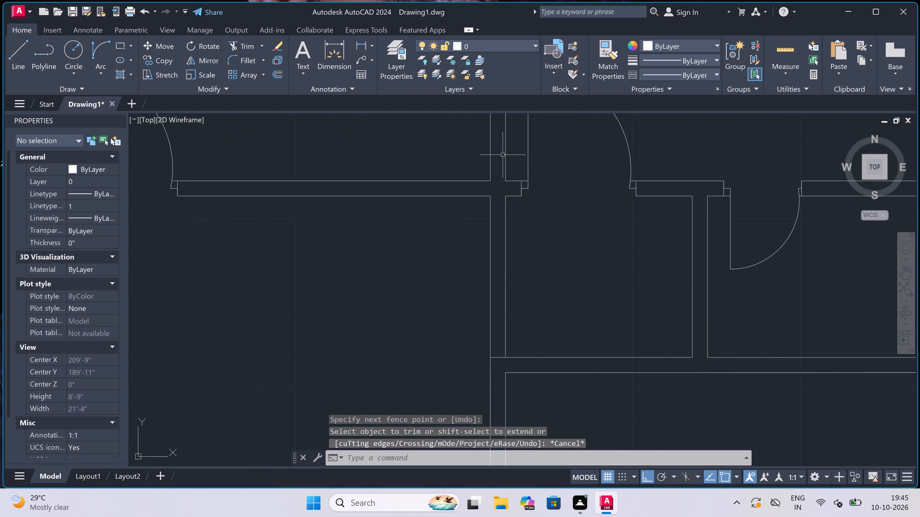
pyautogui.write('ex')
pyautogui.press('space')
pyautogui.click(451, 191)
pyautogui.click(444, 251)
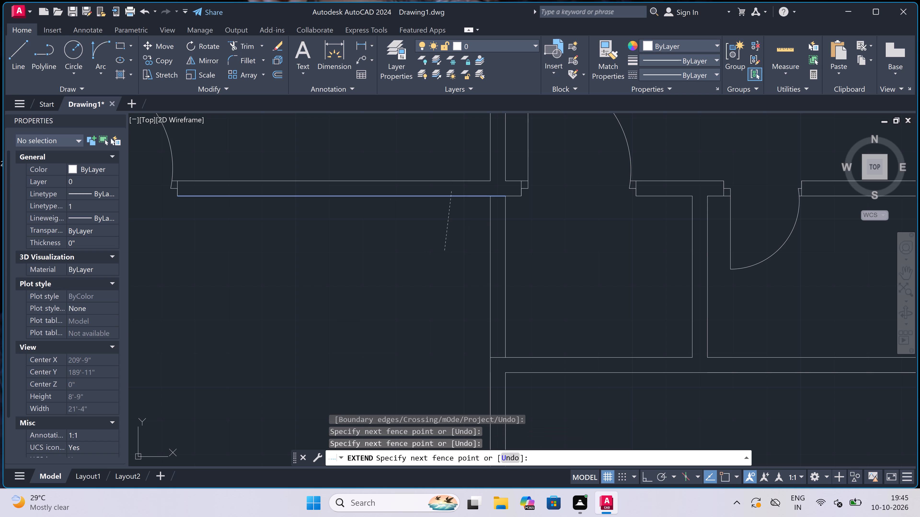
pyautogui.press('Escape')
# Trim away both faces of the long vertical wall between the middle wall and the small room's bottom wall.
pyautogui.press('t')
pyautogui.press('r')
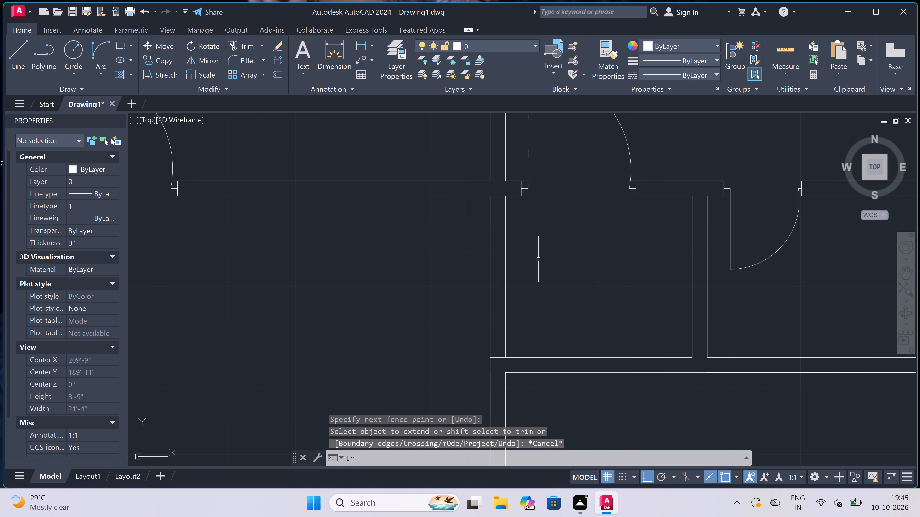
pyautogui.press('space')
pyautogui.click(539, 259)
pyautogui.click(436, 256)
# Trim the excess line pieces where the 6' deep space's lower wall meets the long vertical wall.
pyautogui.scroll(-5, 435, 251)
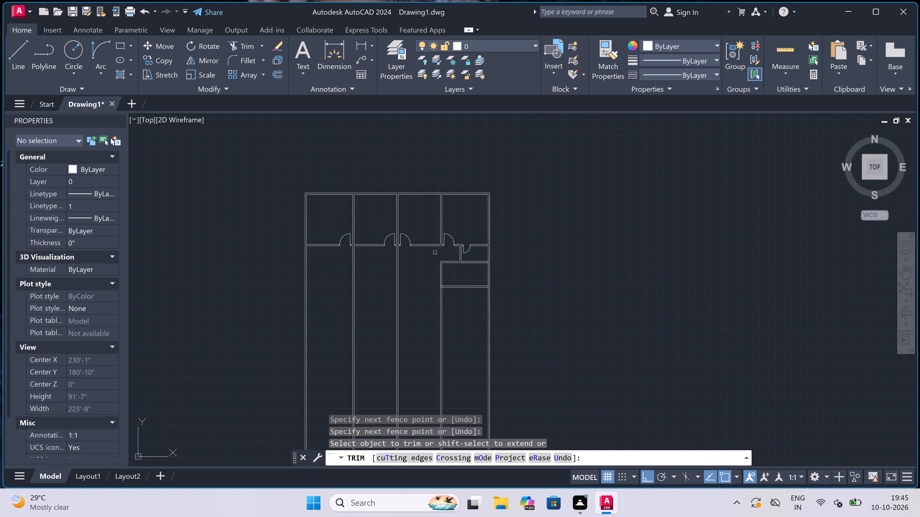
pyautogui.scroll(4, 439, 278)
pyautogui.scroll(3, 448, 314)
pyautogui.click(449, 314)
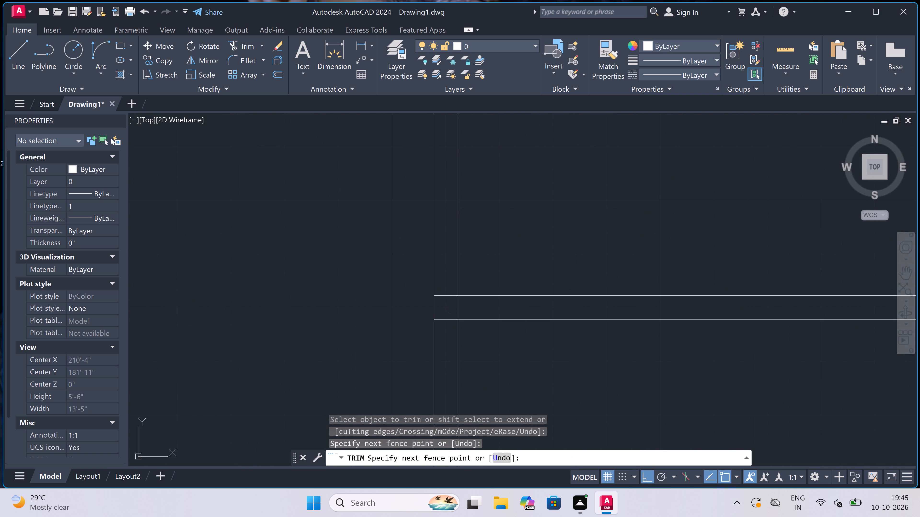
pyautogui.click(449, 293)
pyautogui.moveTo(450, 307); pyautogui.dragTo(453, 309)
pyautogui.click(477, 311)
pyautogui.scroll(-5, 455, 295)
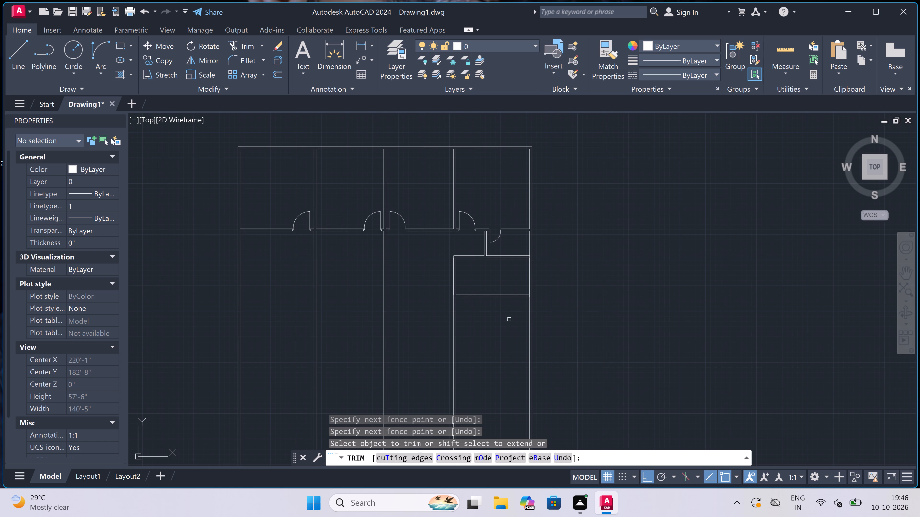
# Trim the outer wall's inner face between the two faces of the 6' deep space's lower wall.
pyautogui.scroll(3, 519, 305)
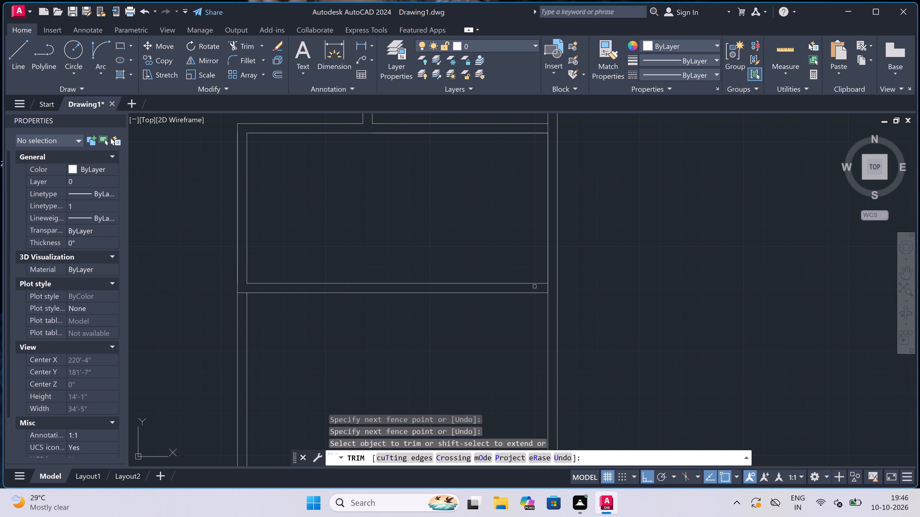
pyautogui.scroll(1, 537, 286)
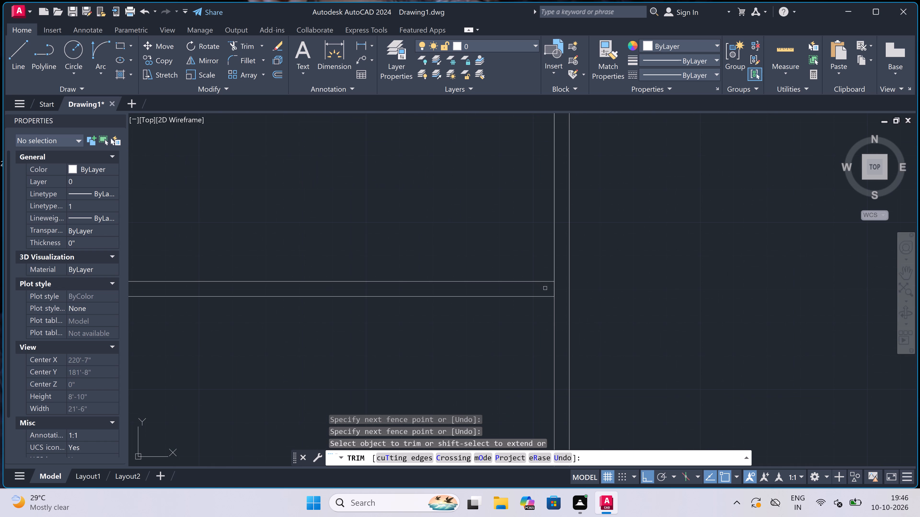
pyautogui.scroll(1, 555, 282)
pyautogui.click(555, 287)
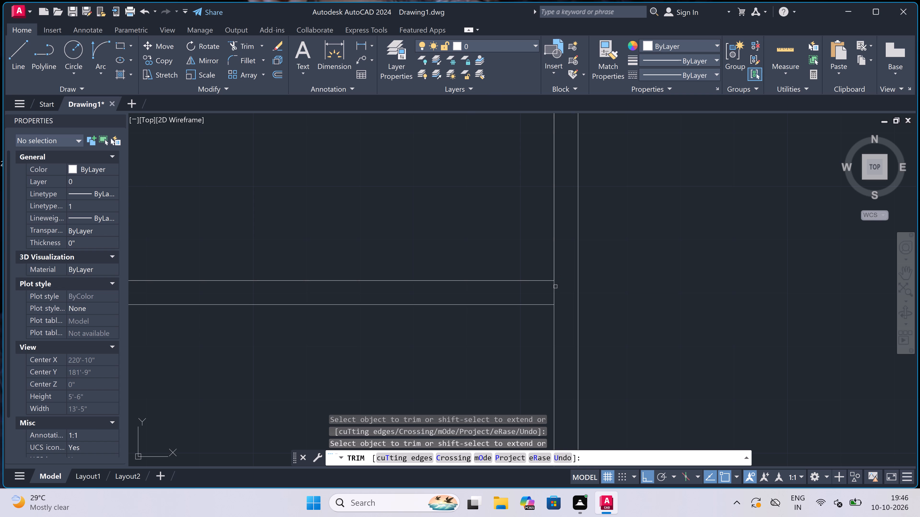
pyautogui.click(555, 291)
pyautogui.scroll(-3, 509, 291)
pyautogui.scroll(3, 520, 168)
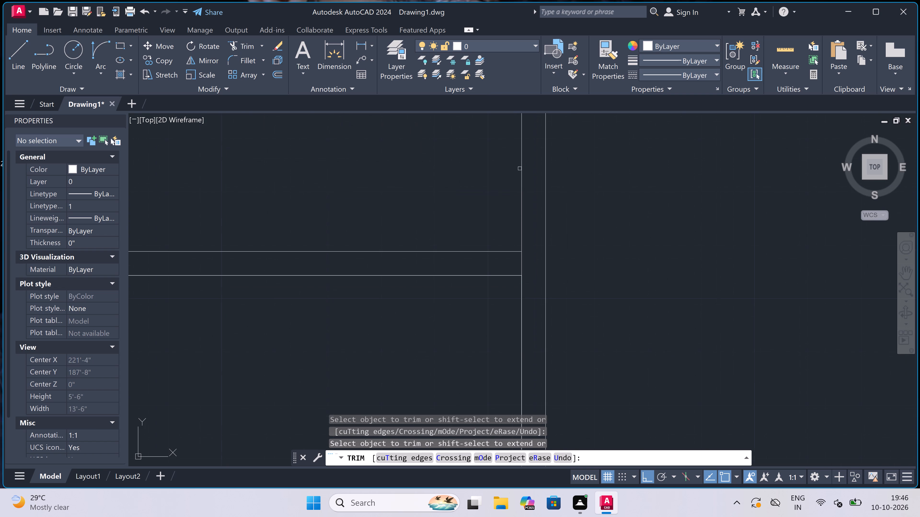
pyautogui.click(519, 265)
pyautogui.click(528, 264)
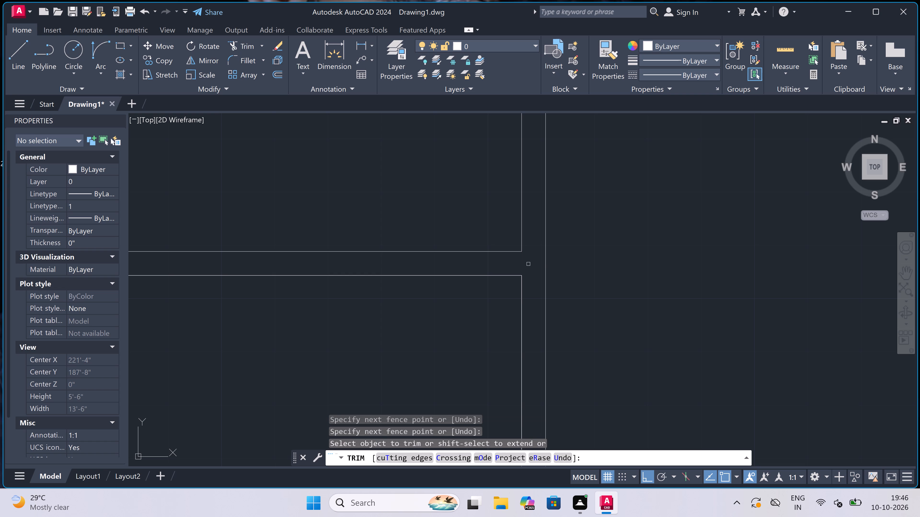
pyautogui.press('Escape')
# Delete the leftover overlapping lines along the 6' deep space's outer wall, long vertical wall and upper wall.
pyautogui.scroll(-3, 528, 262)
pyautogui.click(526, 303)
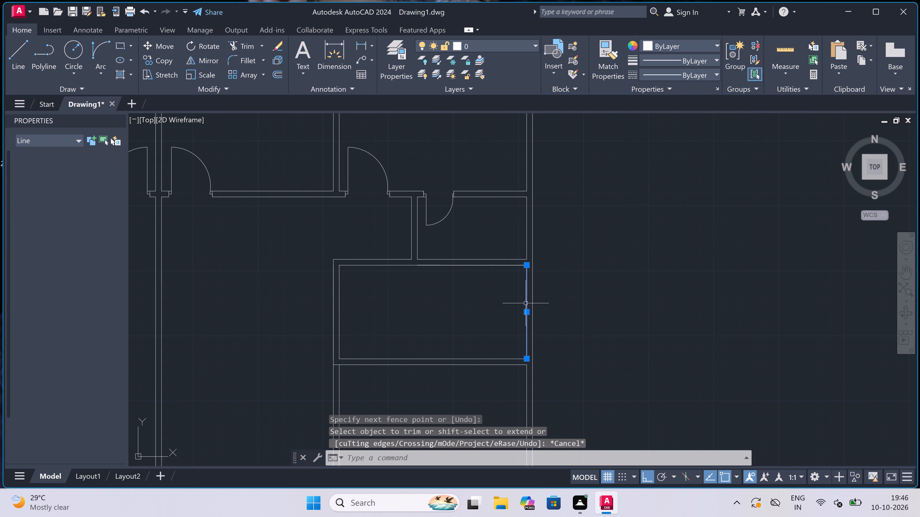
pyautogui.press('Delete')
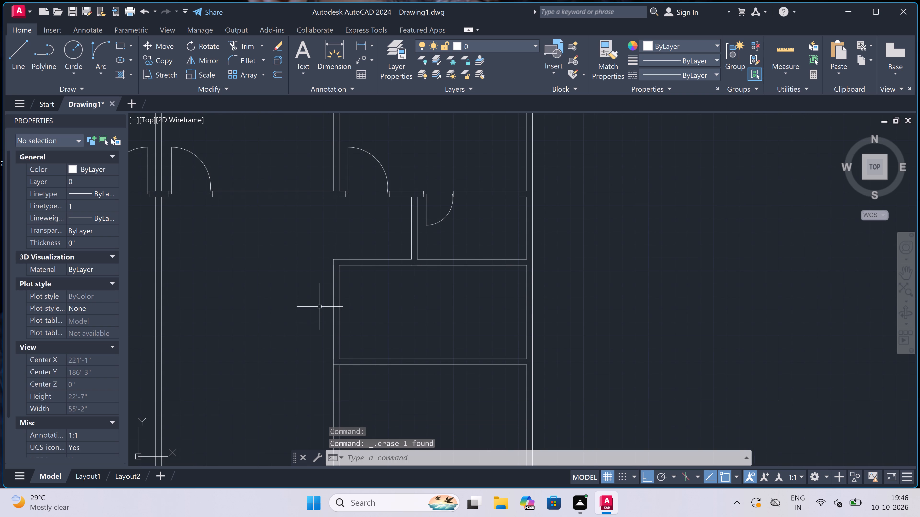
pyautogui.click(332, 296)
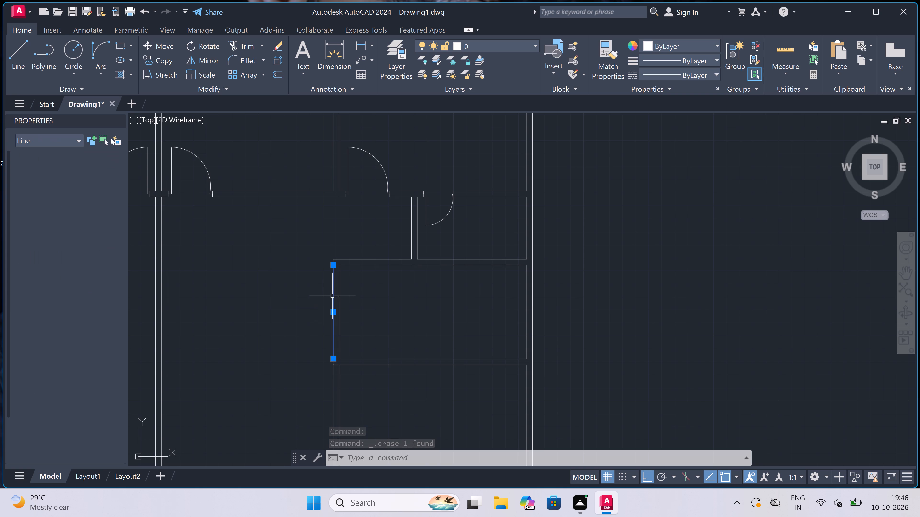
pyautogui.press('Delete')
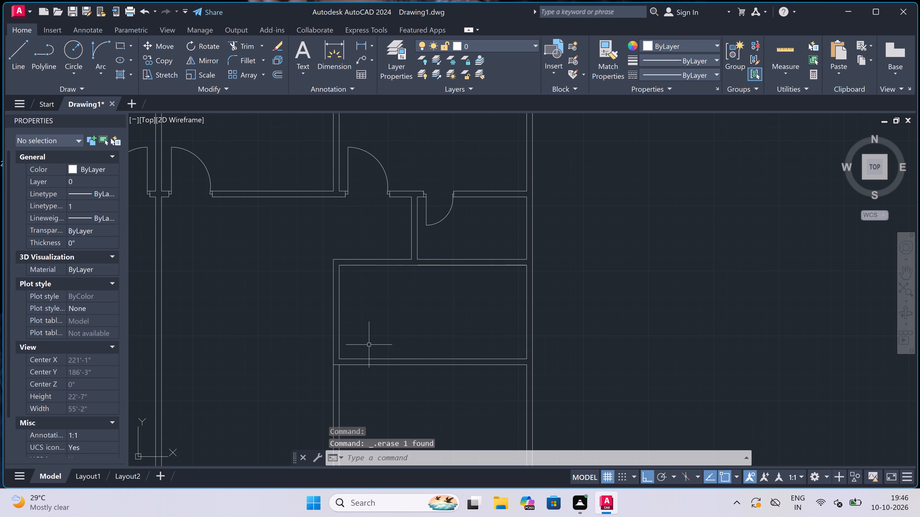
pyautogui.click(471, 265)
pyautogui.press('Delete')
pyautogui.scroll(-3, 472, 264)
pyautogui.scroll(2, 461, 294)
pyautogui.scroll(1, 408, 260)
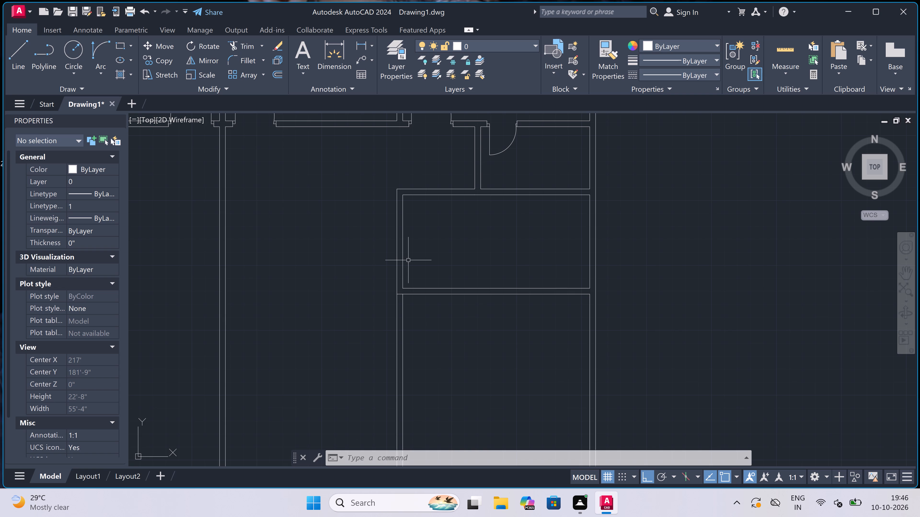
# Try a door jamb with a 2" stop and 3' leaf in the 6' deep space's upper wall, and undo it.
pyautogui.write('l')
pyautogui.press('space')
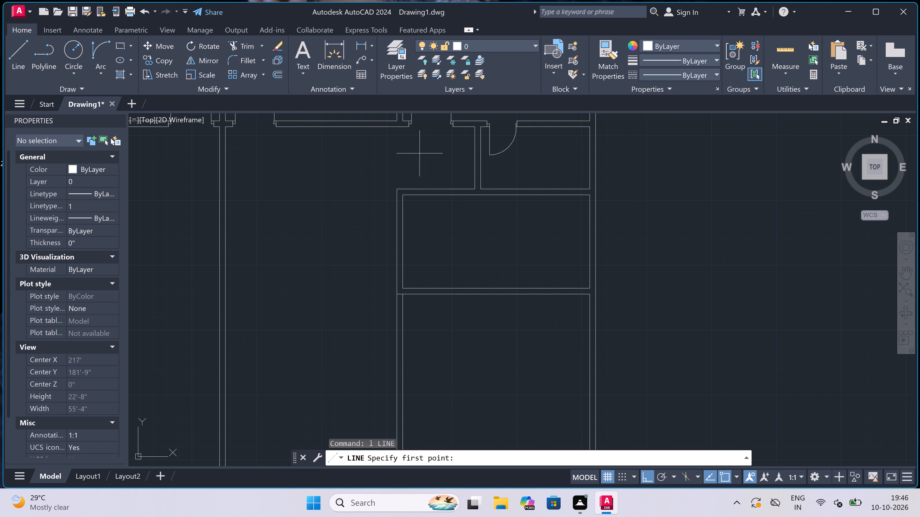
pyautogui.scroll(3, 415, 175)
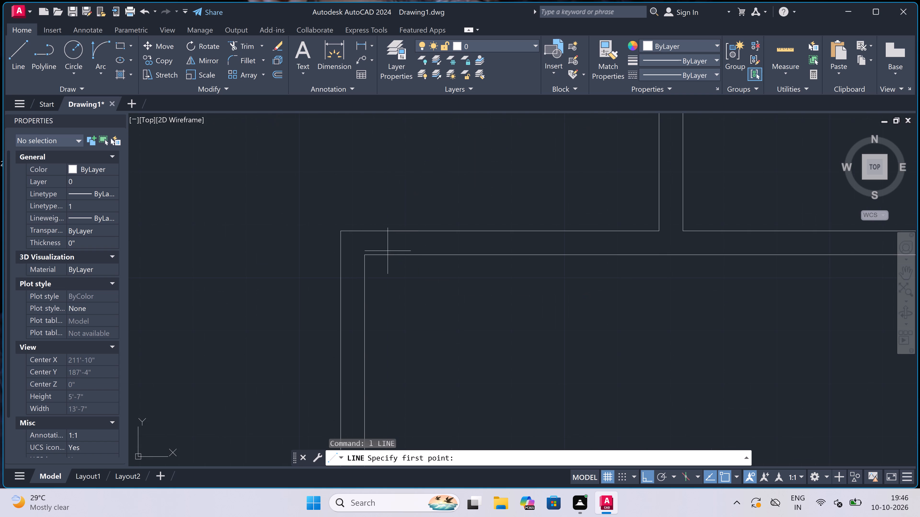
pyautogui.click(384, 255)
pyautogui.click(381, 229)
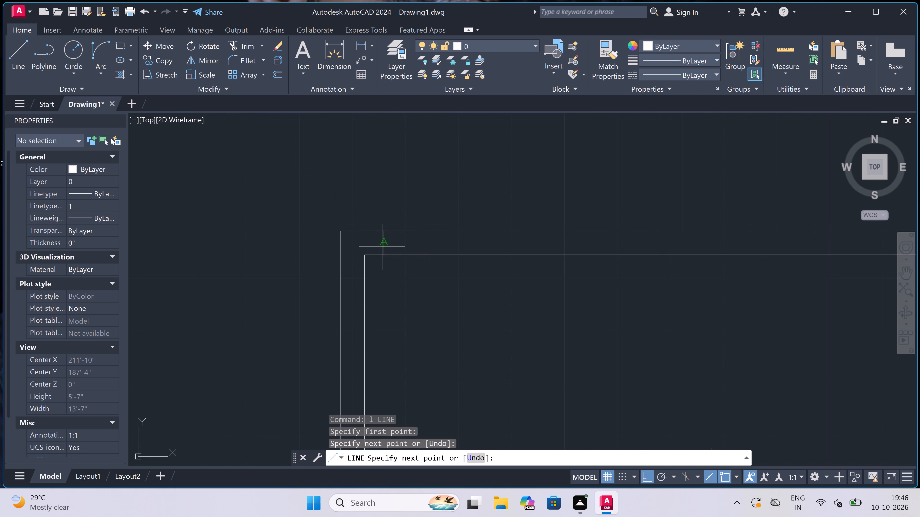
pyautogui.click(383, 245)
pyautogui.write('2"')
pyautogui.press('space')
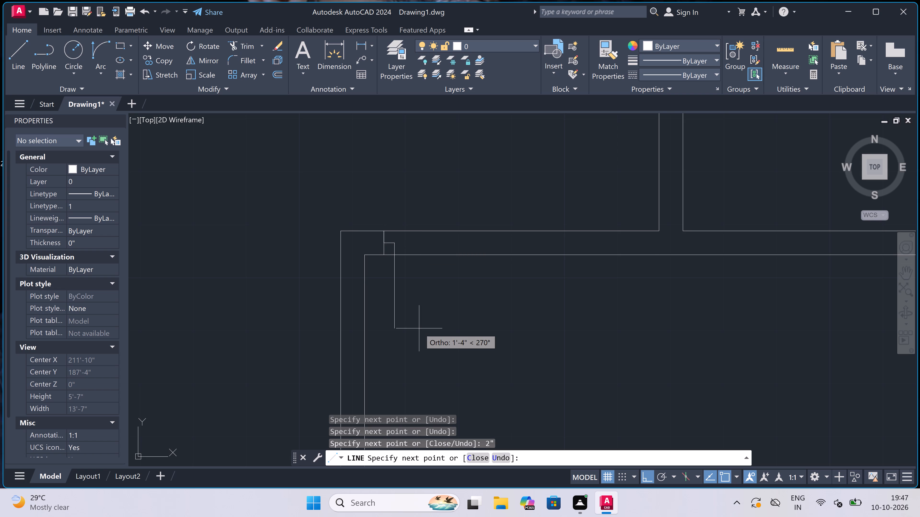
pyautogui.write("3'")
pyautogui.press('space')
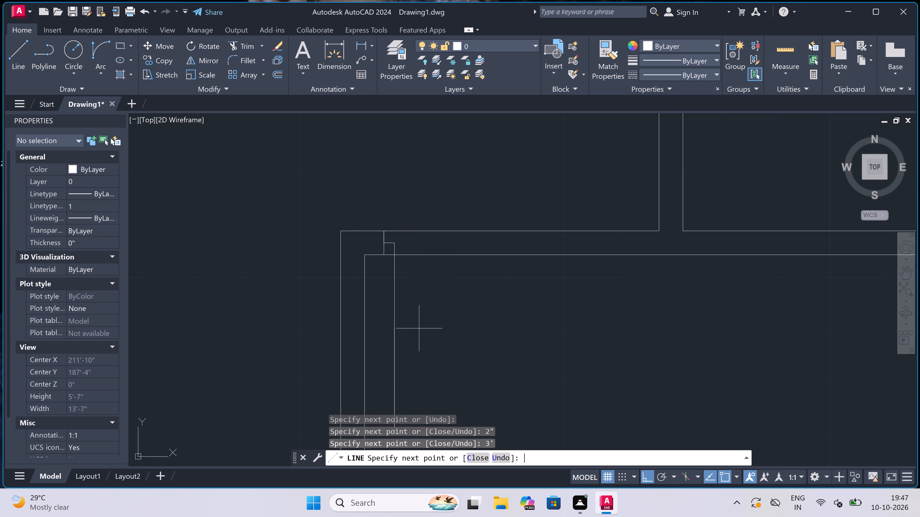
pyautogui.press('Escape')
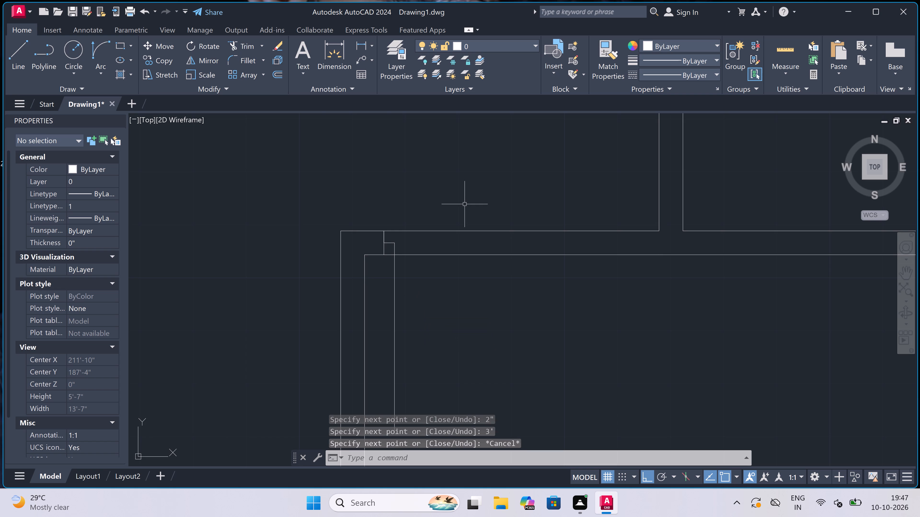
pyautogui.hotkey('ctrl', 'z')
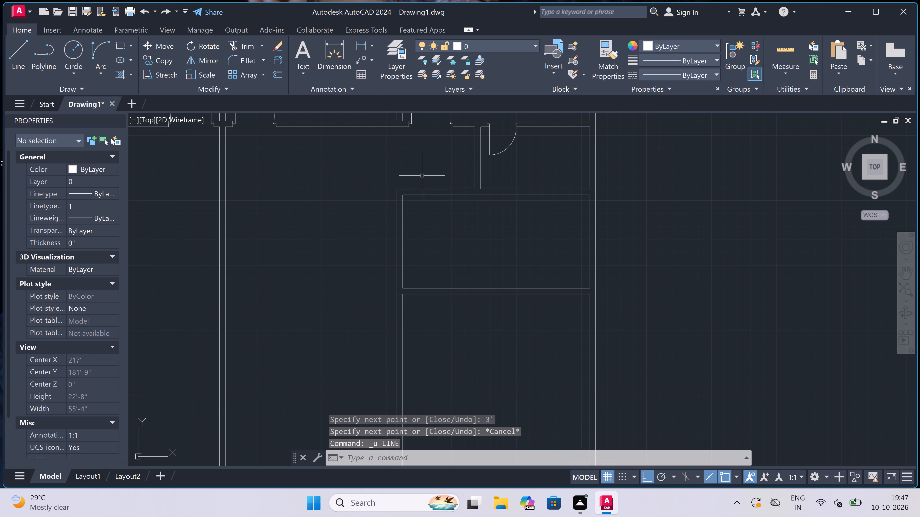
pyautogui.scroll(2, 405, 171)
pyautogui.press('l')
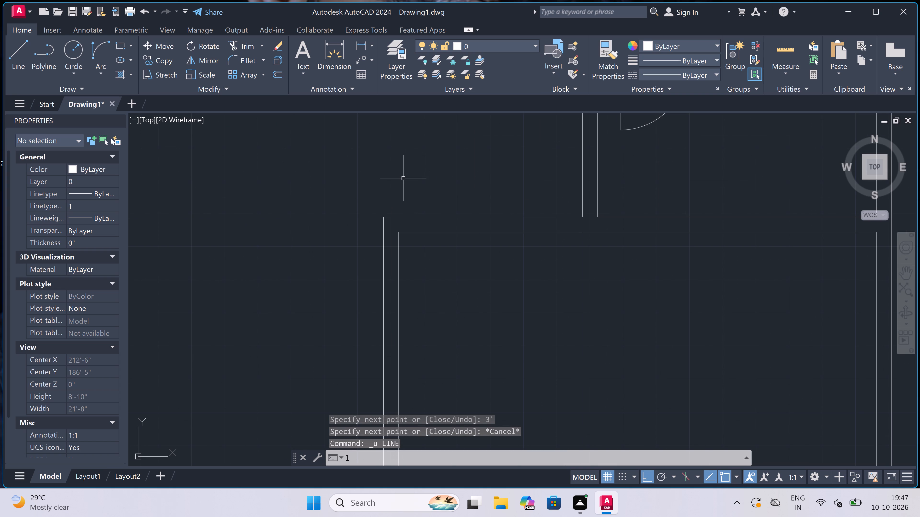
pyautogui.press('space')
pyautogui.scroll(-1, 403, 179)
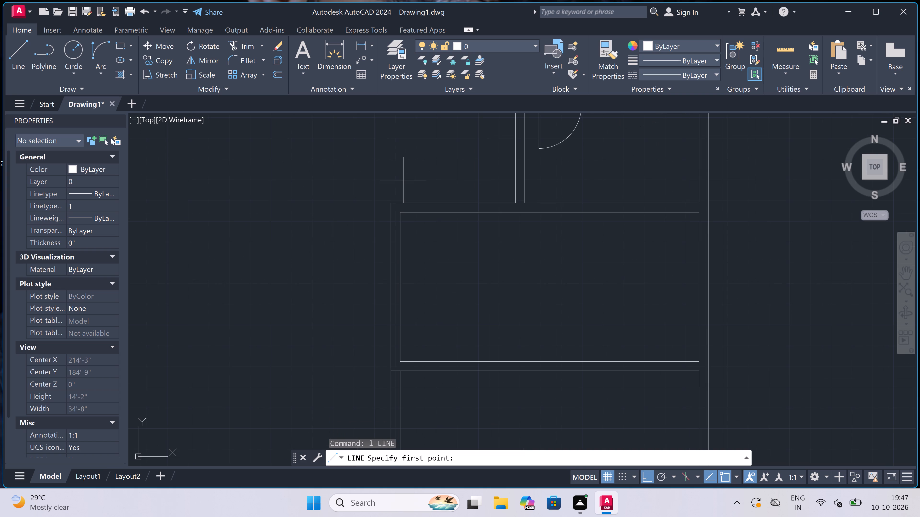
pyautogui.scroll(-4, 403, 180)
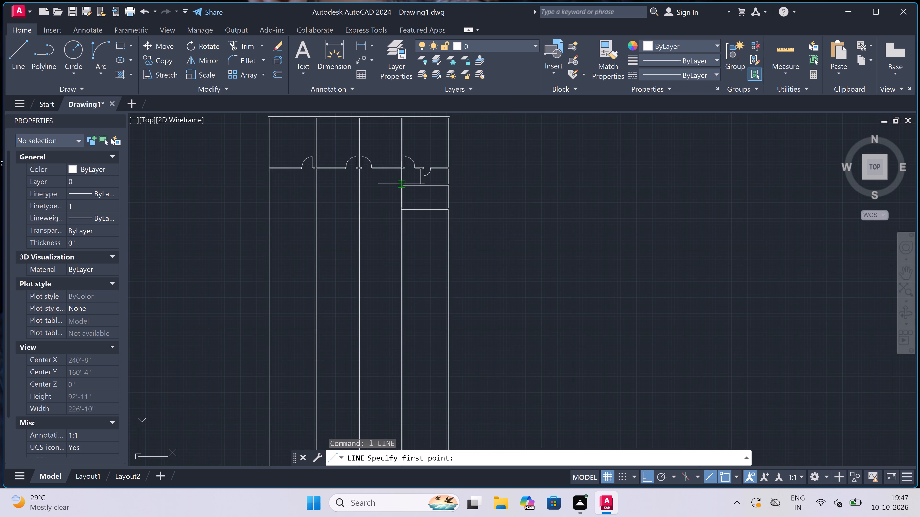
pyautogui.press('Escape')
# Draw a door jamb across the 6' deep space's upper wall near its corner with the long vertical wall, with a 2" stop and 2' leaf downward.
pyautogui.scroll(3, 426, 157)
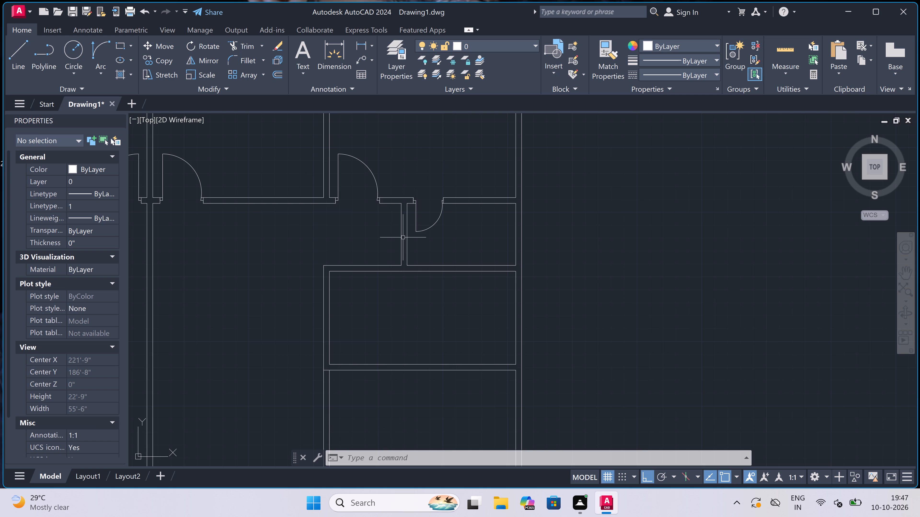
pyautogui.press('l')
pyautogui.press('space')
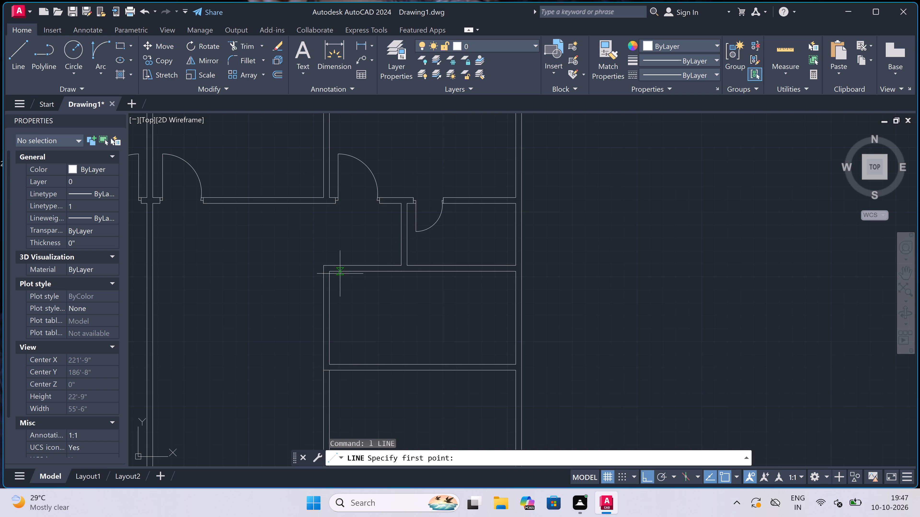
pyautogui.scroll(2, 339, 267)
pyautogui.click(337, 262)
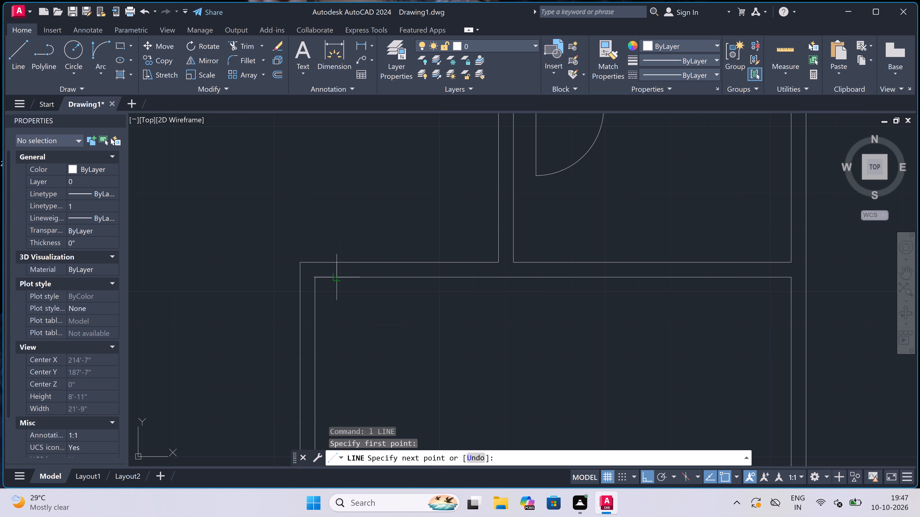
pyautogui.click(336, 279)
pyautogui.click(338, 272)
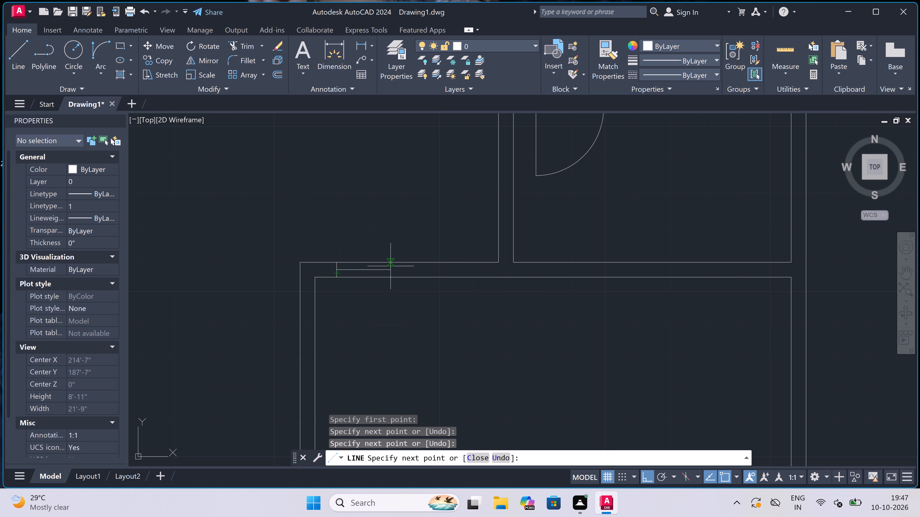
pyautogui.write('2"')
pyautogui.press('space')
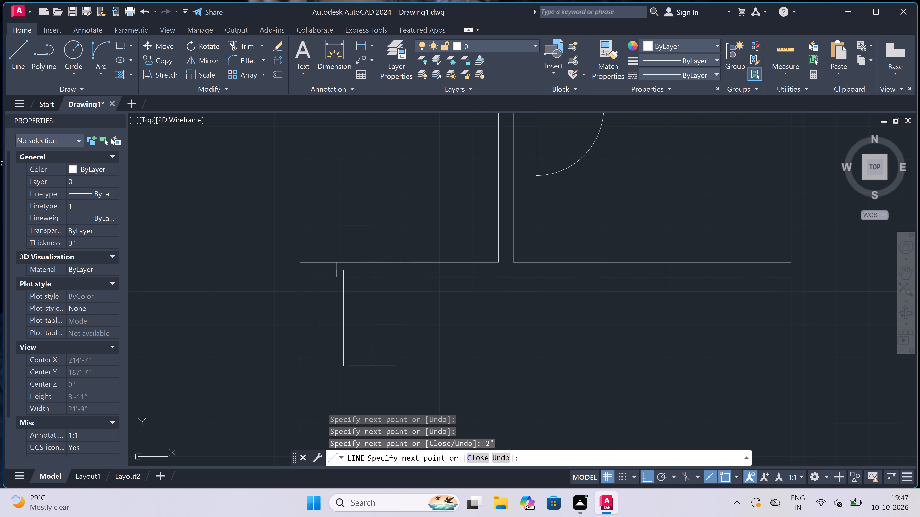
pyautogui.write("2'")
pyautogui.press('space')
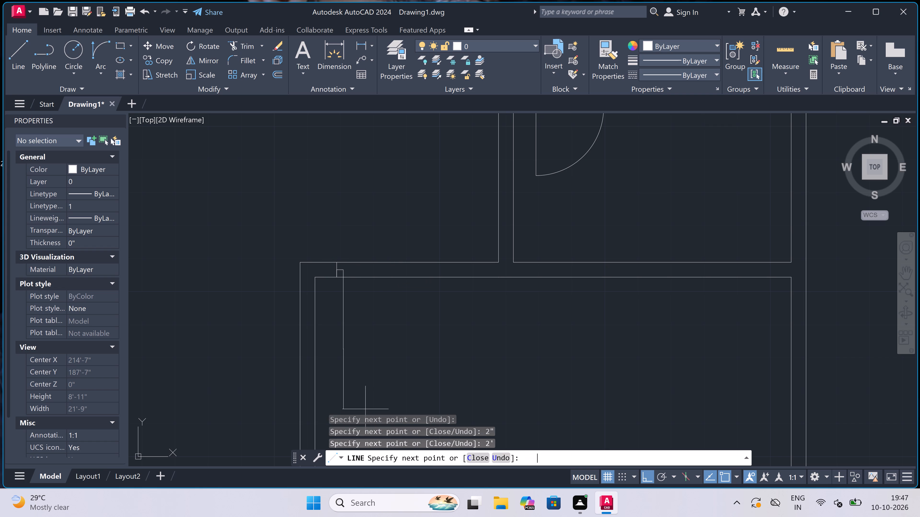
pyautogui.press('Escape')
# Draw the opposite door jamb across the 6' deep space's upper wall, with a 2" stop toward the door leaf.
pyautogui.press('space')
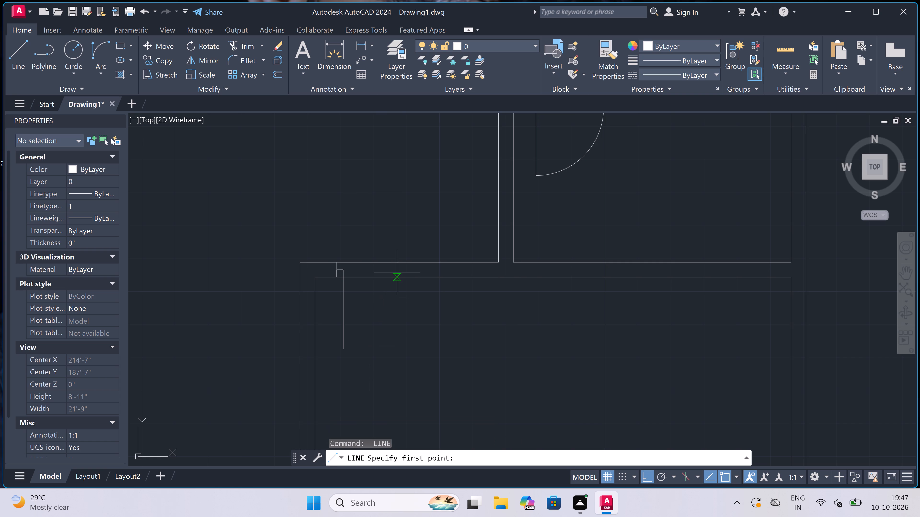
pyautogui.click(409, 280)
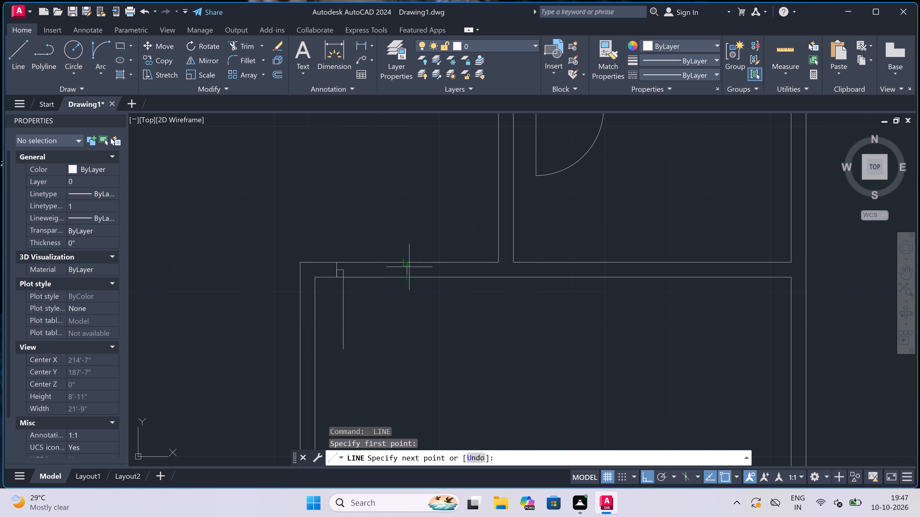
pyautogui.click(410, 265)
pyautogui.click(409, 272)
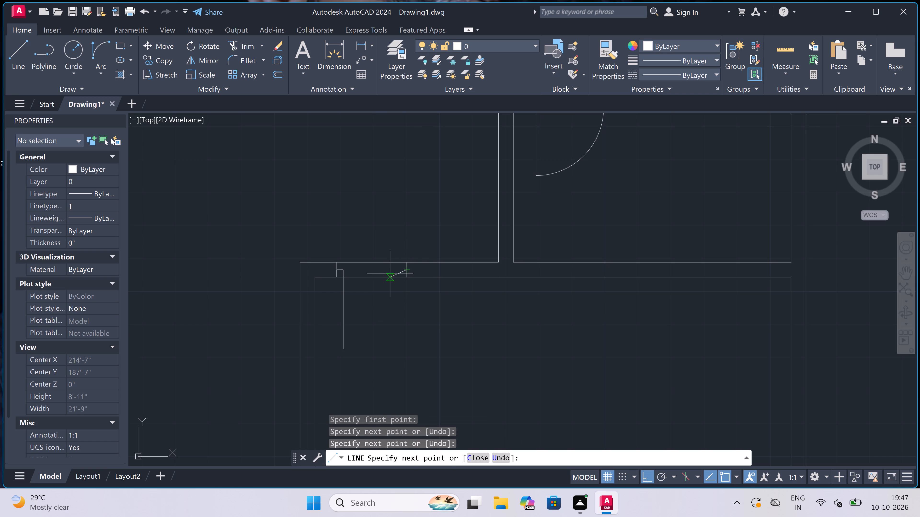
pyautogui.write('2"')
pyautogui.press('space')
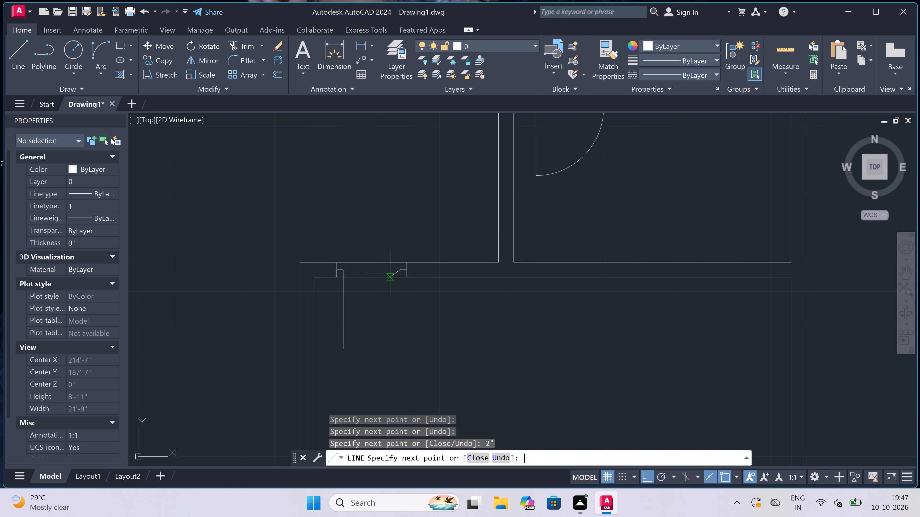
pyautogui.press('Escape')
# Draw the door swing arc from the lower end of the 2' leaf to the opposite jamb's stop.
pyautogui.click(102, 47)
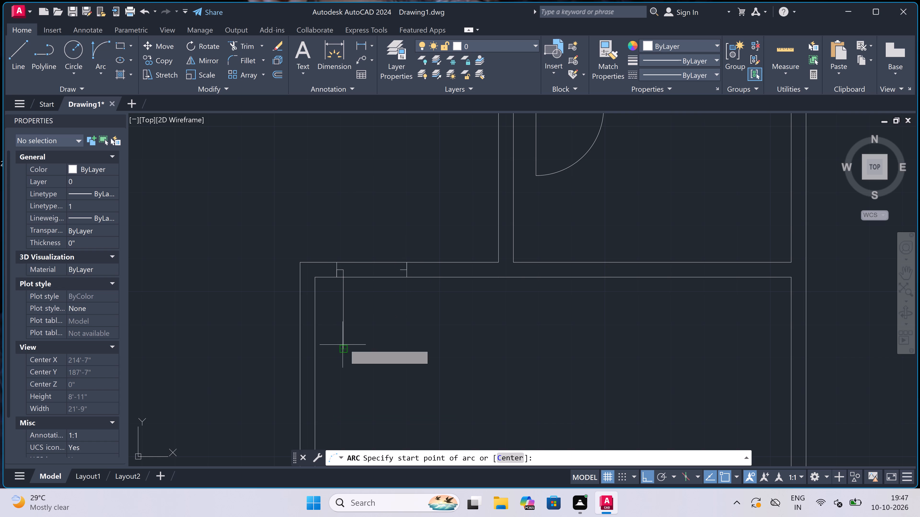
pyautogui.click(345, 353)
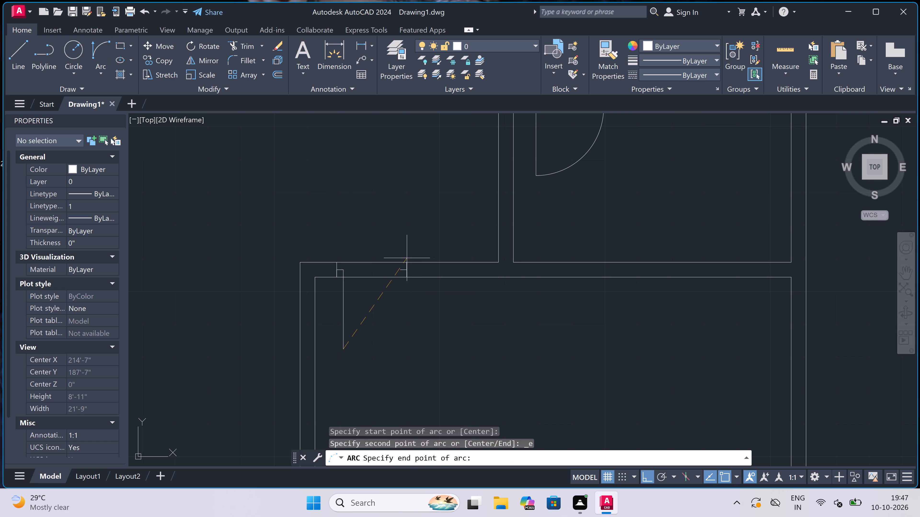
pyautogui.scroll(2, 396, 267)
pyautogui.click(408, 275)
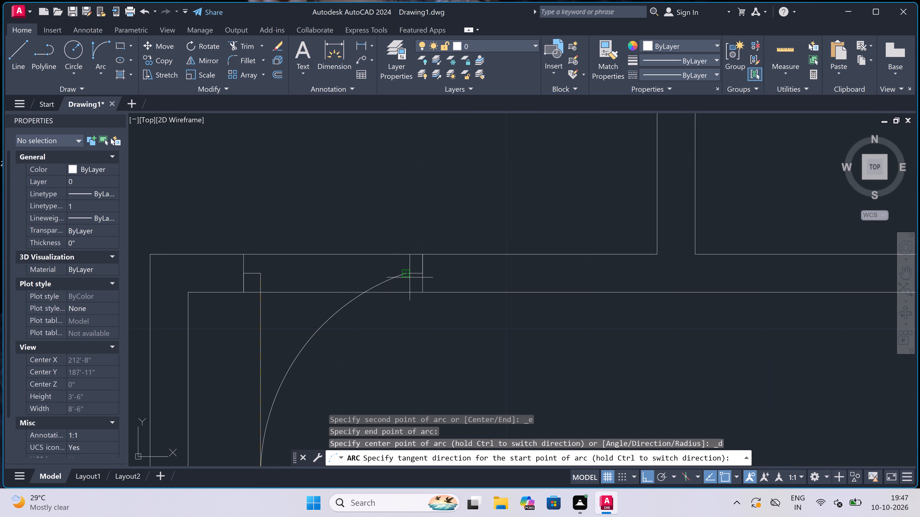
pyautogui.click(468, 386)
# Trim both faces of the 6' deep space's upper wall between the two door jambs to open the doorway.
pyautogui.press('t')
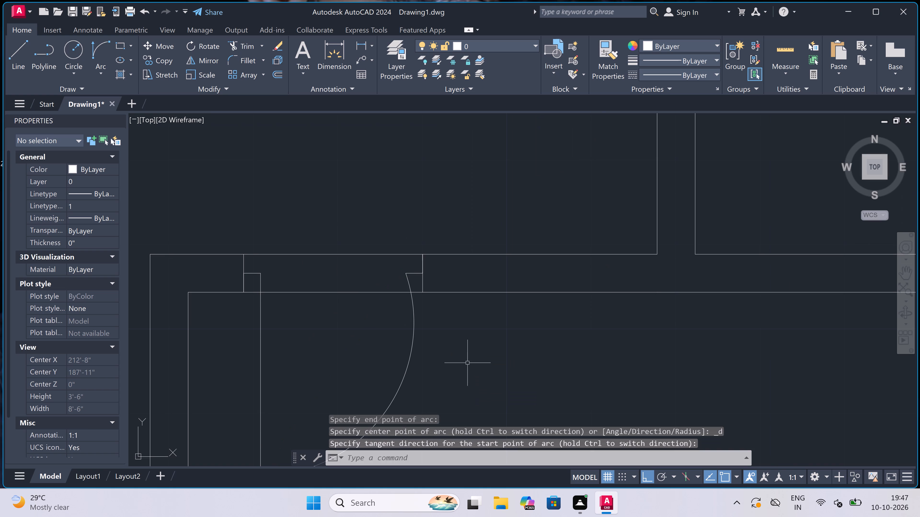
pyautogui.press('r')
pyautogui.press('space')
pyautogui.click(372, 232)
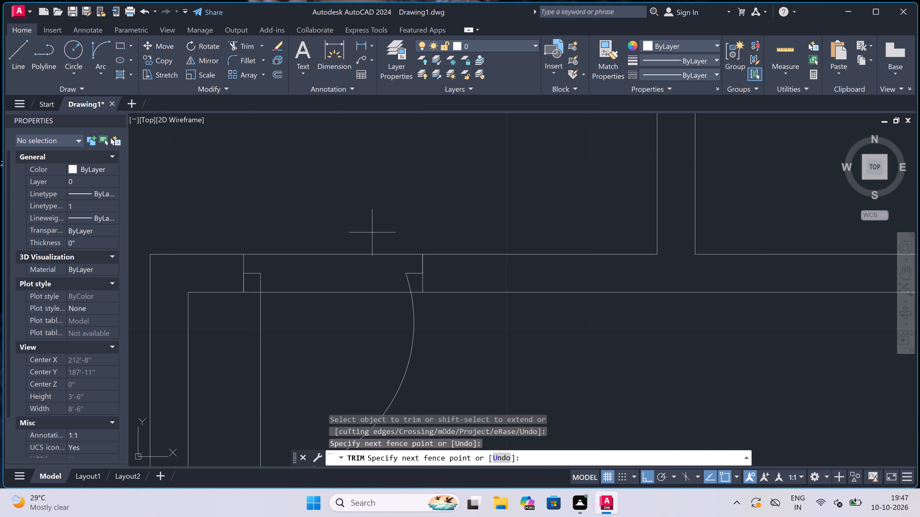
pyautogui.click(353, 349)
pyautogui.scroll(-4, 417, 244)
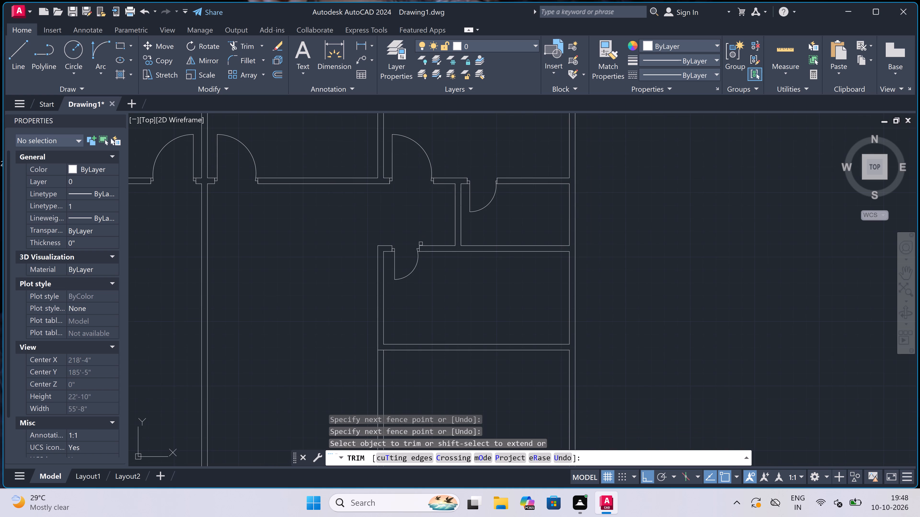
pyautogui.press('Escape')
# Draw the inner faces of a 7' by 4' room below the 6' deep space's lower wall, against the outer wall.
pyautogui.scroll(-3, 427, 248)
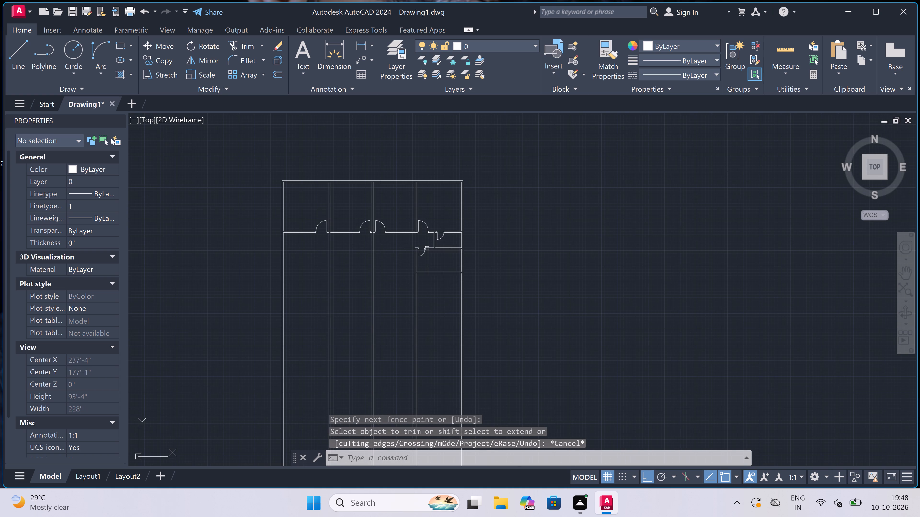
pyautogui.scroll(-1, 427, 248)
pyautogui.scroll(3, 447, 273)
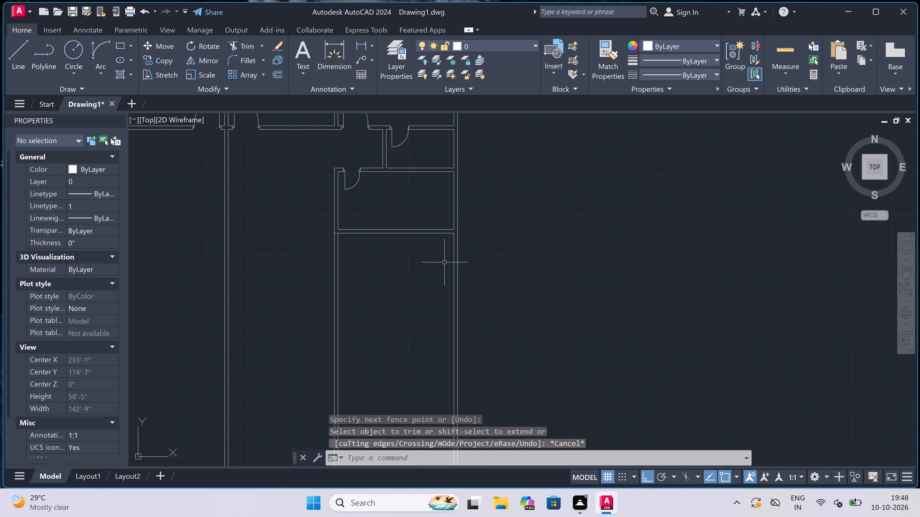
pyautogui.press('l')
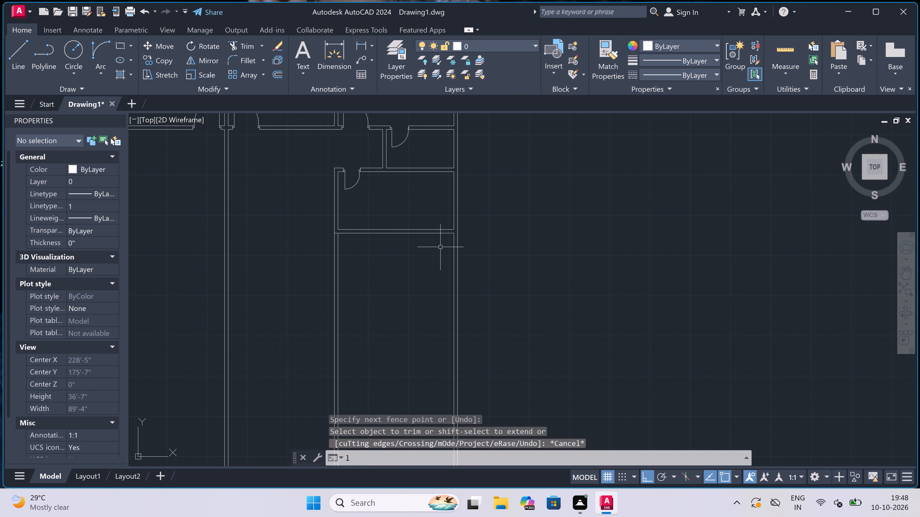
pyautogui.press('space')
pyautogui.click(454, 235)
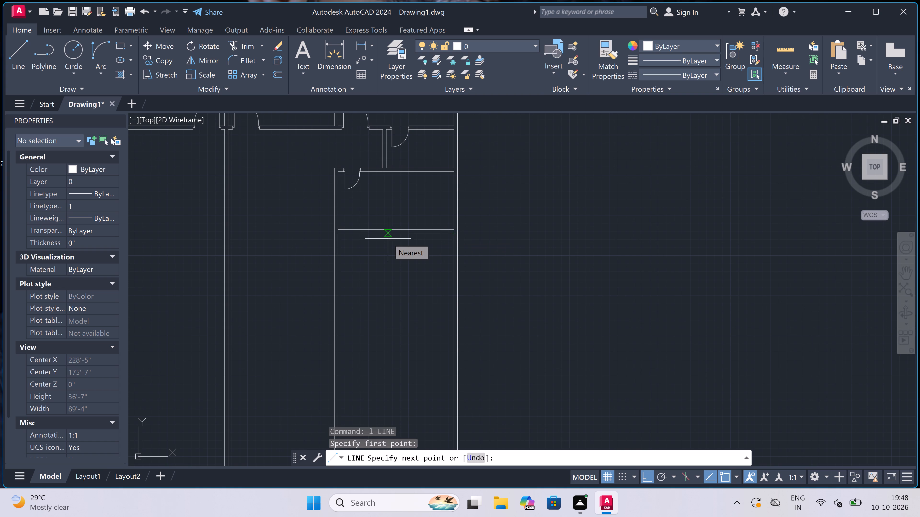
pyautogui.press('7')
pyautogui.write("'")
pyautogui.press('space')
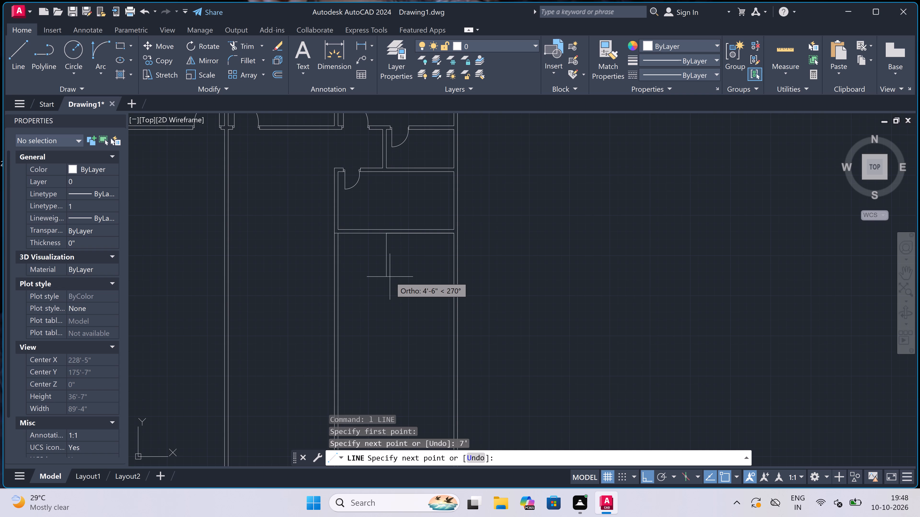
pyautogui.write("4'")
pyautogui.press('space')
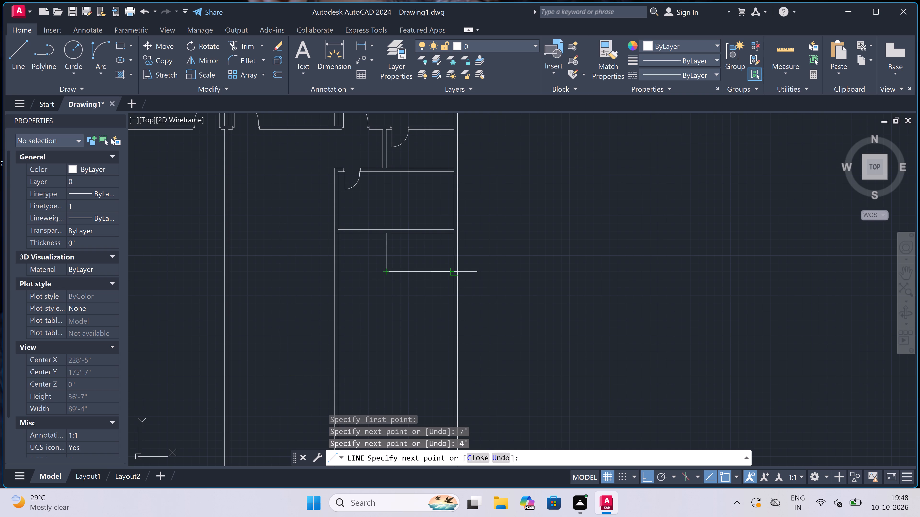
pyautogui.click(454, 270)
# Draw the new 7' by 4' room's outer wall faces 4.5" outside its inner faces, up to the wall above.
pyautogui.write('4.5"')
pyautogui.press('space')
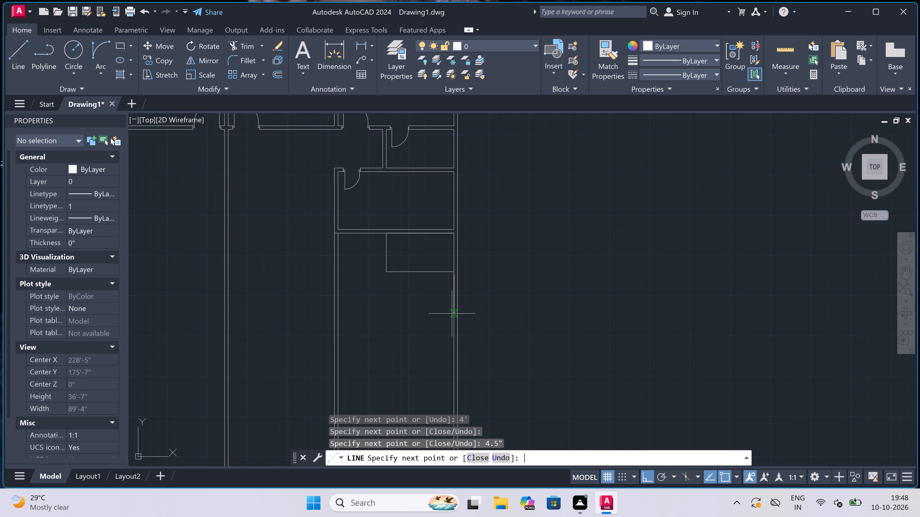
pyautogui.scroll(3, 373, 266)
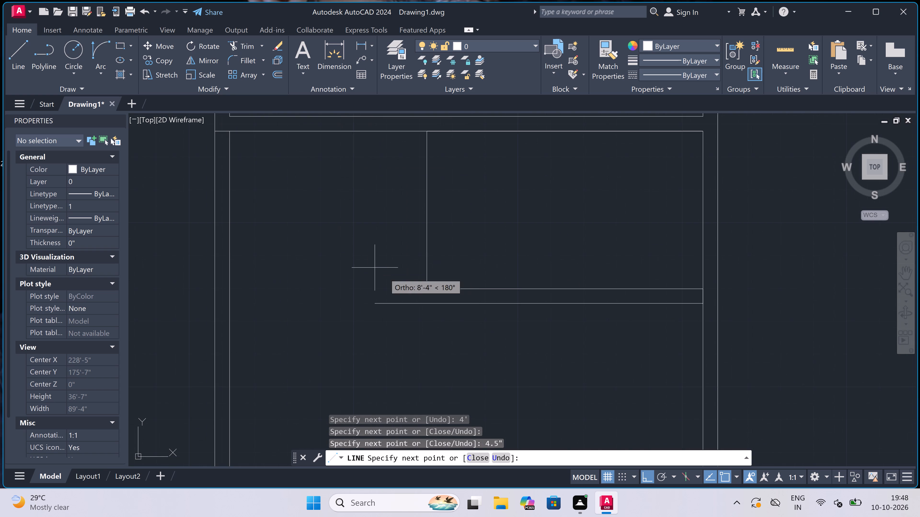
pyautogui.scroll(2, 427, 303)
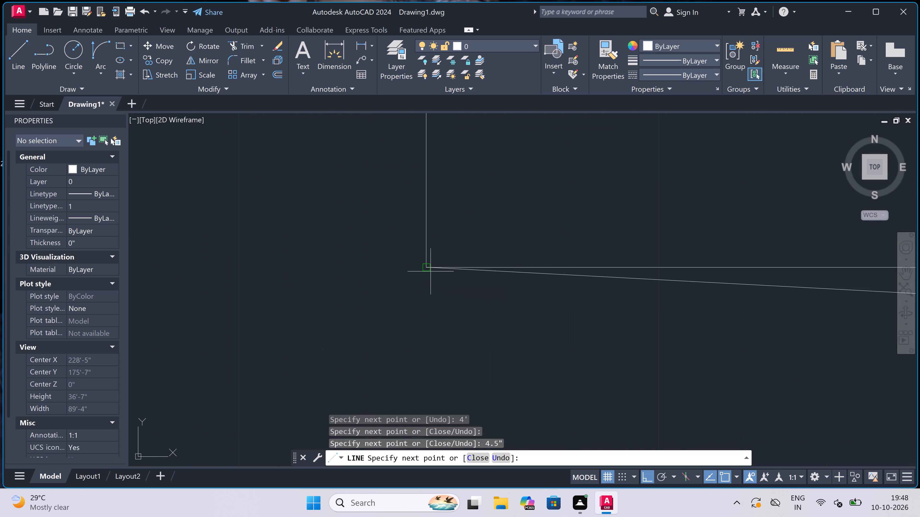
pyautogui.click(424, 307)
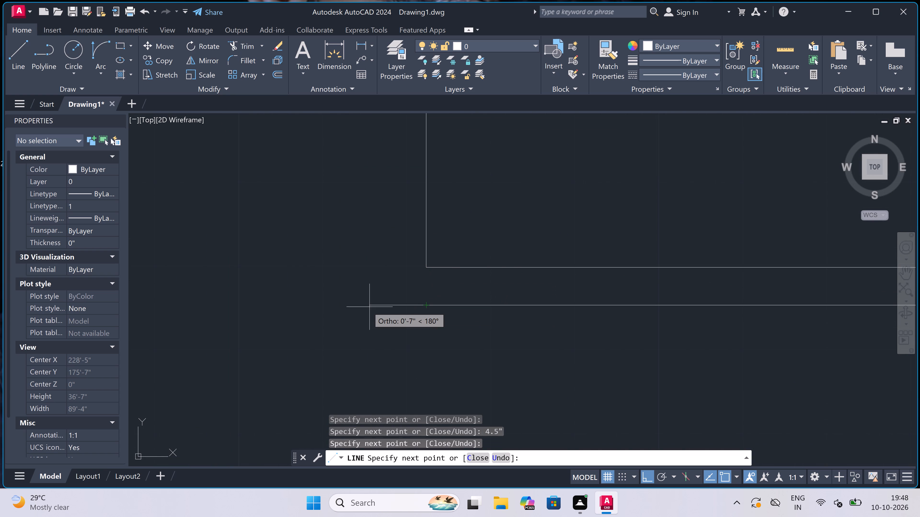
pyautogui.write('4.5"')
pyautogui.press('space')
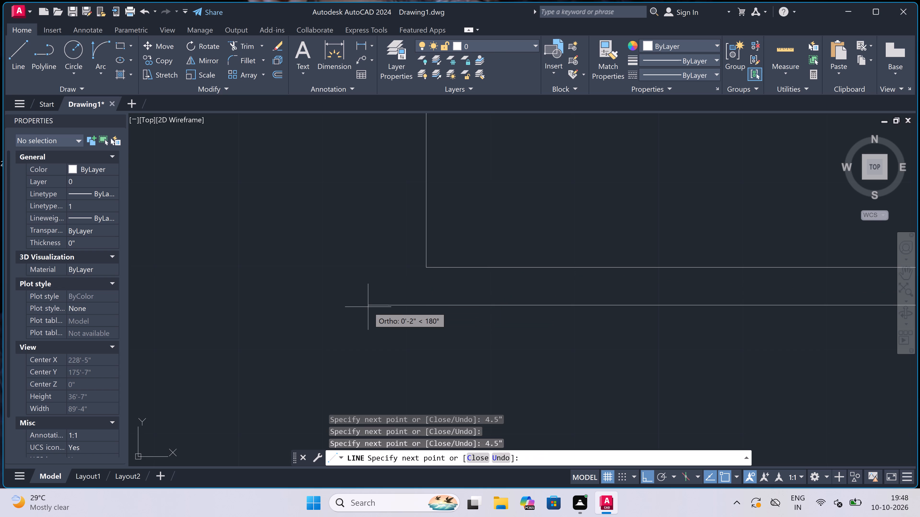
pyautogui.scroll(-4, 371, 303)
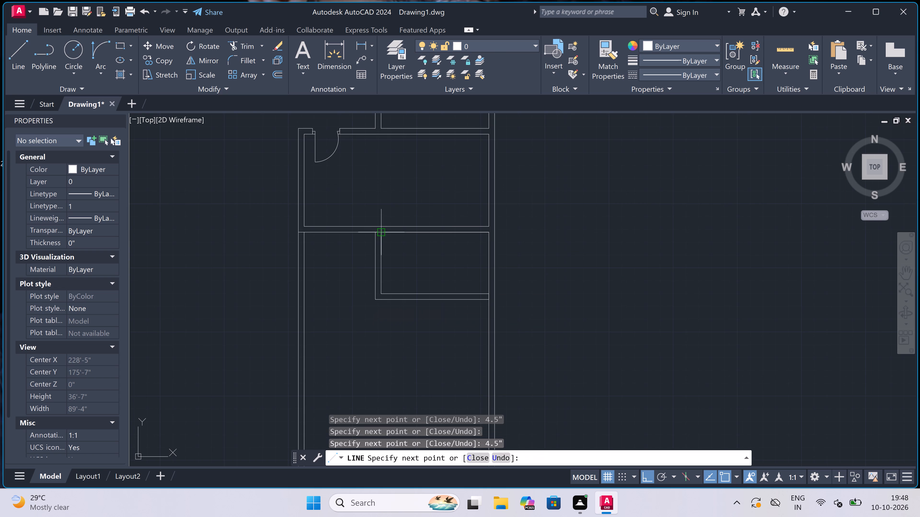
pyautogui.scroll(1, 380, 219)
pyautogui.click(370, 238)
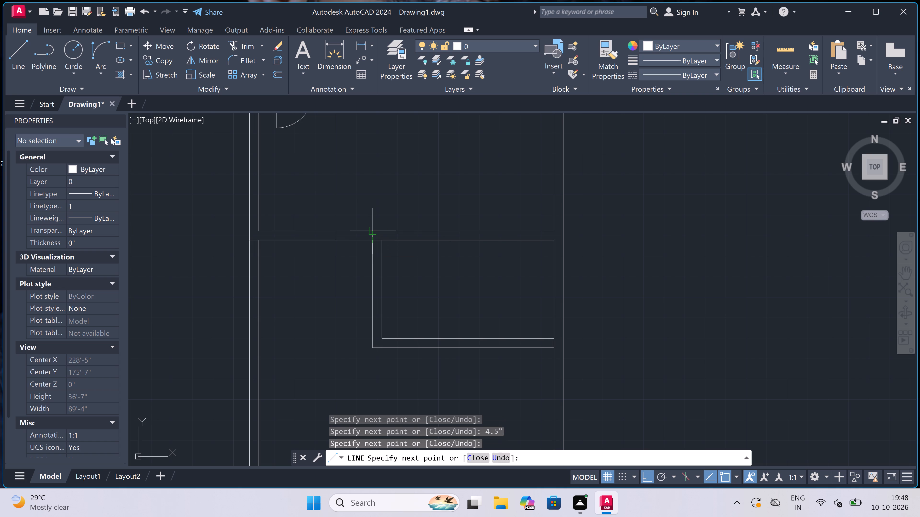
pyautogui.scroll(-4, 373, 234)
pyautogui.scroll(3, 372, 249)
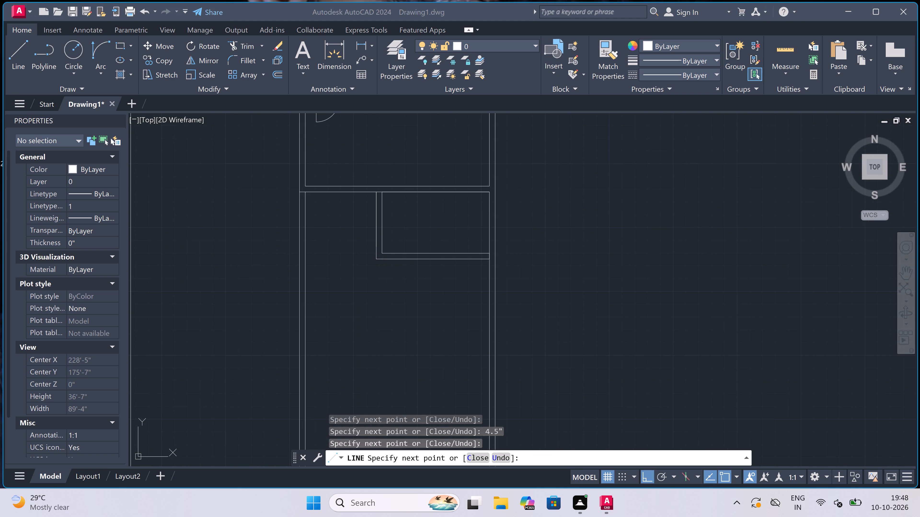
pyautogui.click(376, 279)
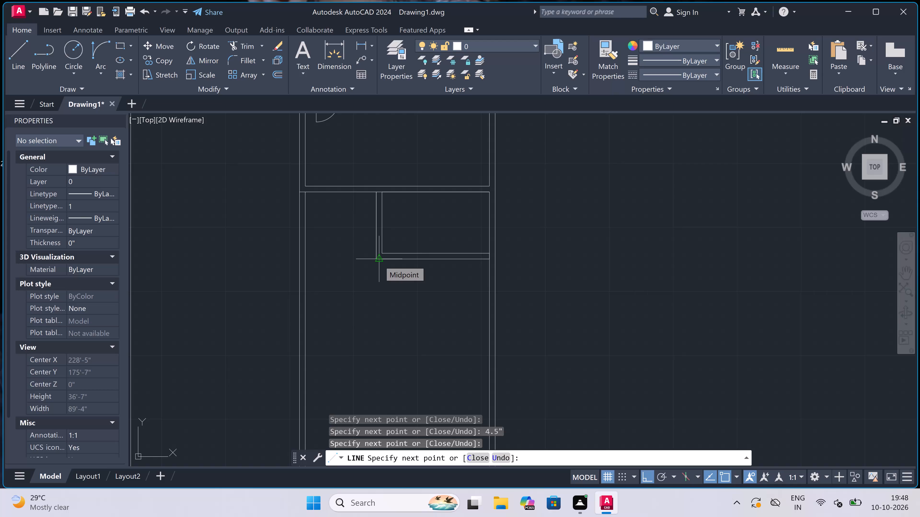
pyautogui.press('Escape')
# Draw a line from the new room's lower outer corner to the long vertical wall's far face, 12' down, and across to the outer wall.
pyautogui.press('space')
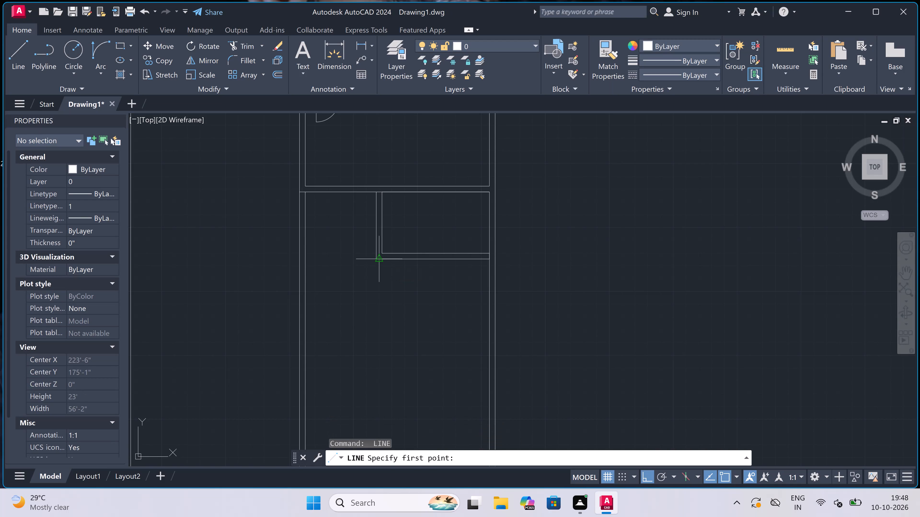
pyautogui.click(376, 255)
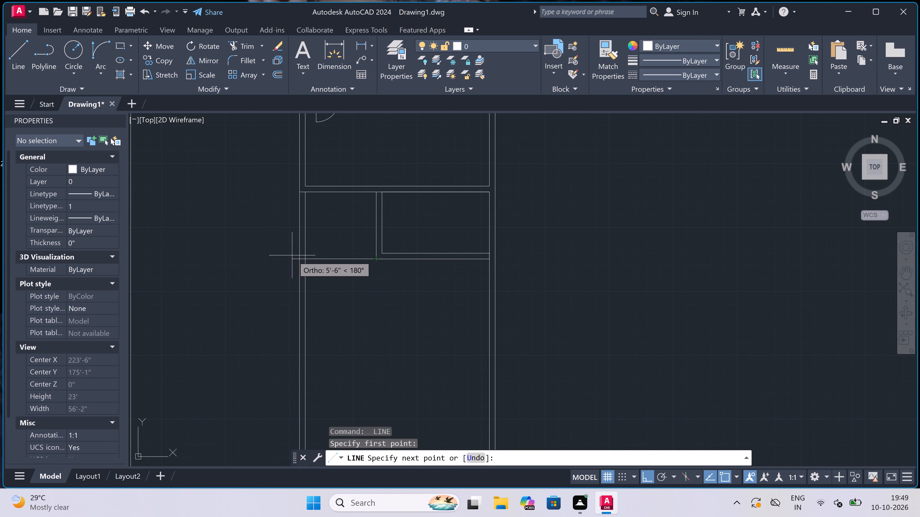
pyautogui.click(302, 260)
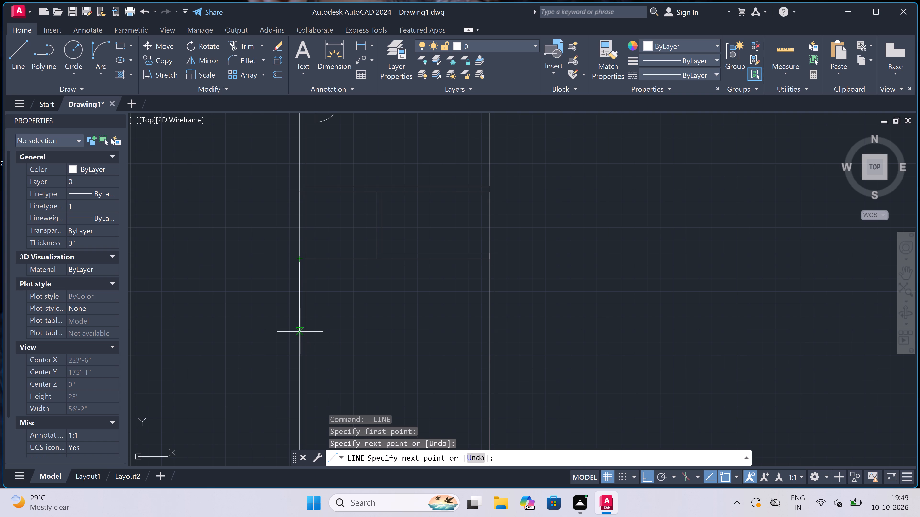
pyautogui.write("12'")
pyautogui.press('space')
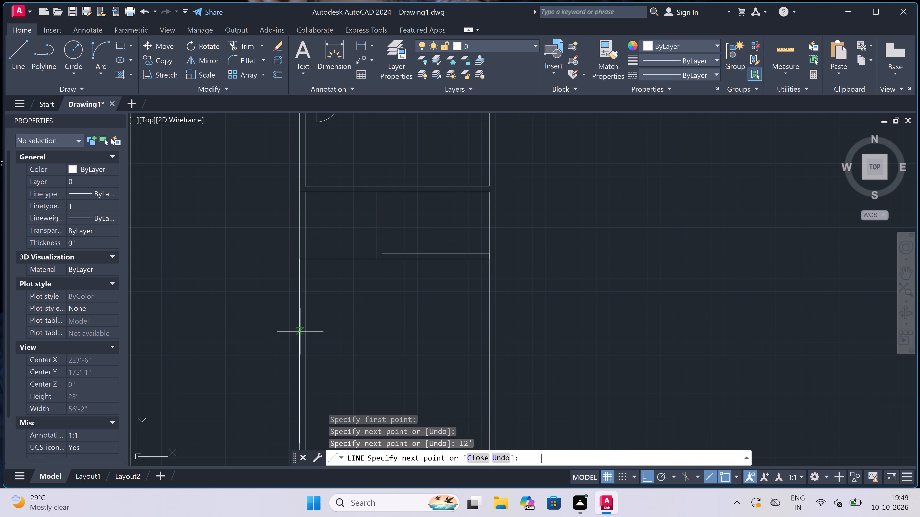
pyautogui.scroll(-3, 302, 327)
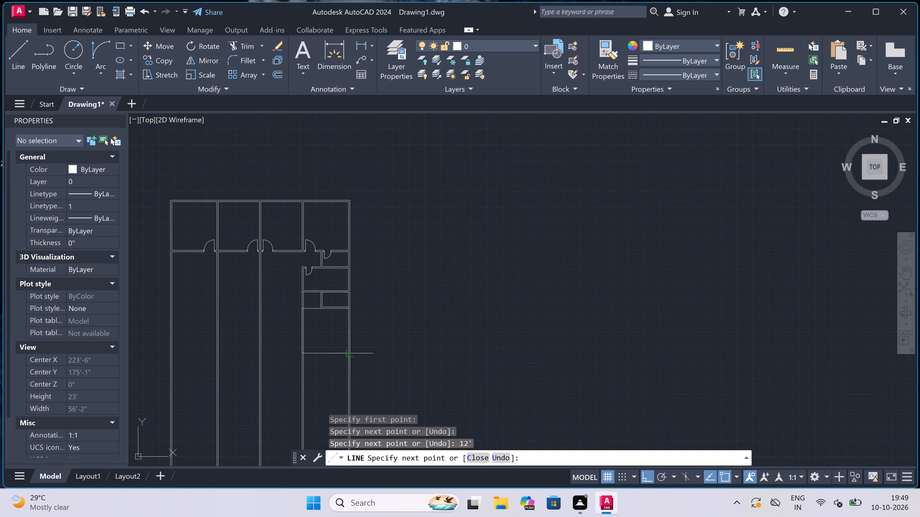
pyautogui.scroll(3, 350, 349)
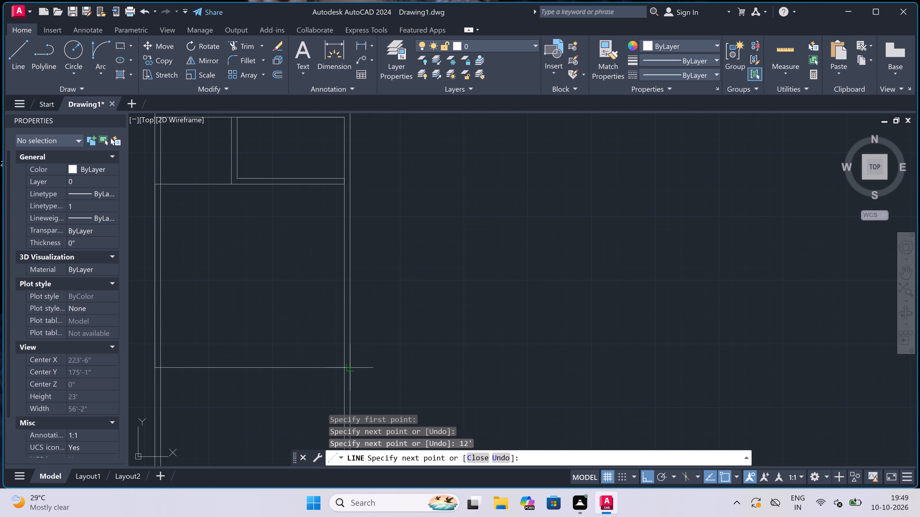
pyautogui.click(349, 366)
pyautogui.scroll(-3, 355, 321)
pyautogui.scroll(1, 342, 357)
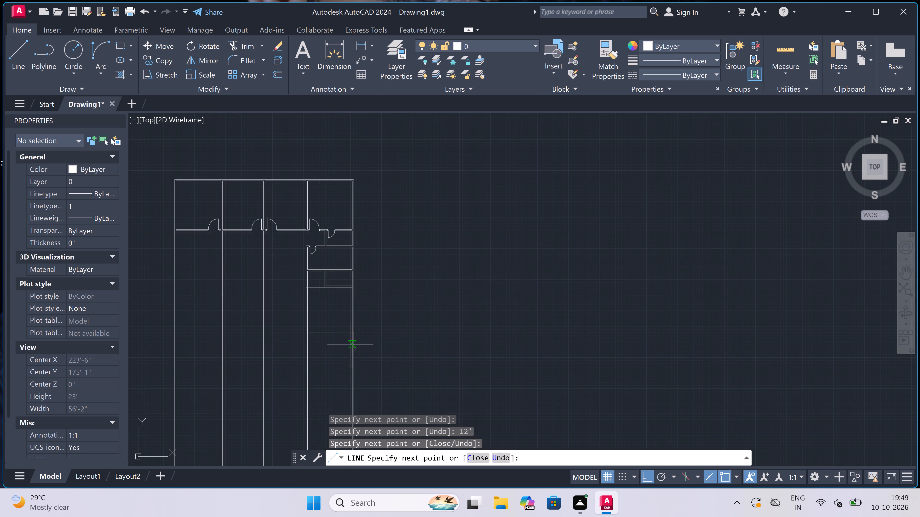
# Draw the 12' room's lower wall face 4.5" below the existing line, across to the long vertical wall's far face.
pyautogui.scroll(3, 342, 357)
pyautogui.write('4.5"')
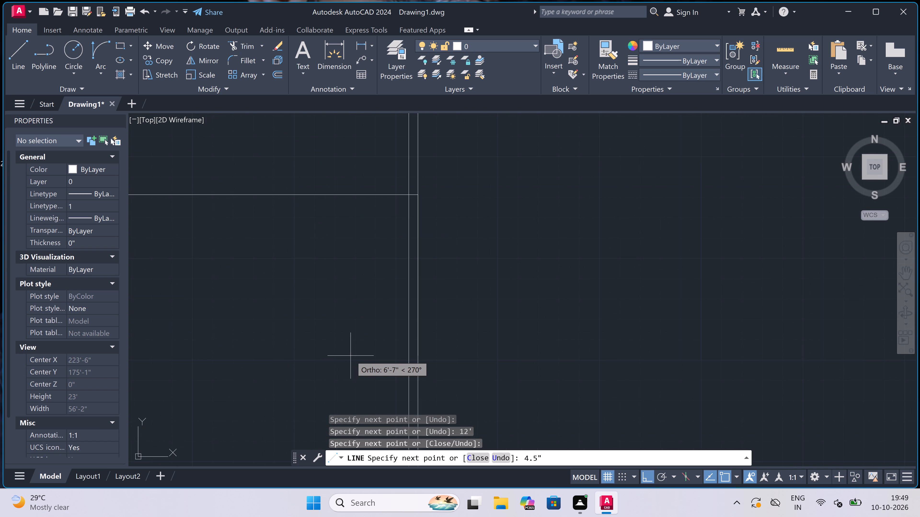
pyautogui.press('space')
pyautogui.scroll(-2, 352, 352)
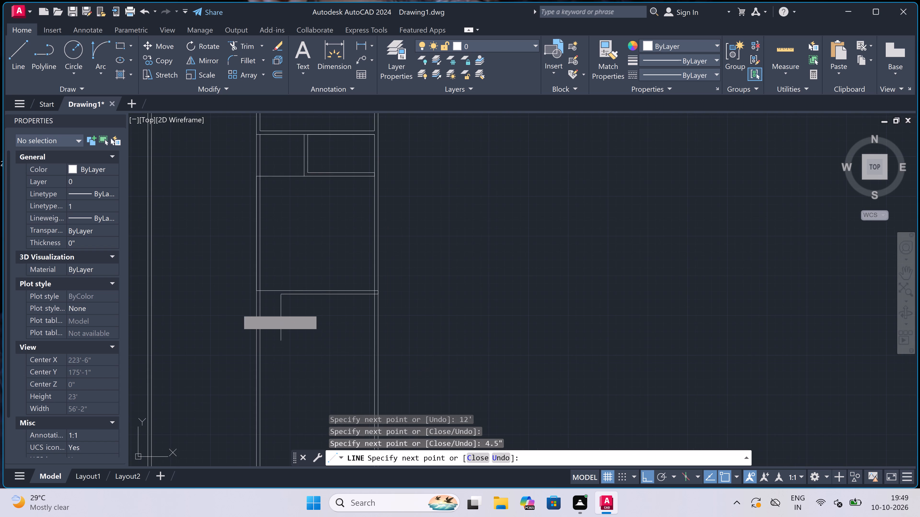
pyautogui.scroll(3, 243, 291)
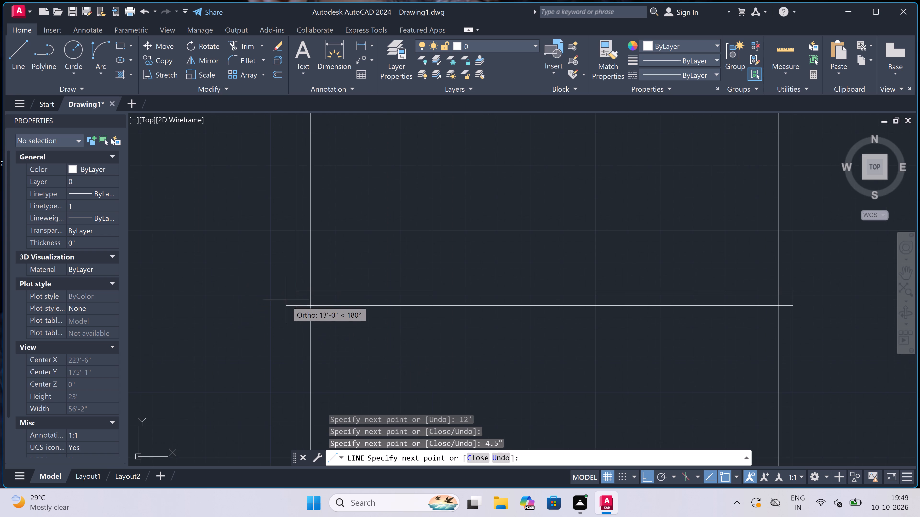
pyautogui.click(295, 306)
pyautogui.press('Escape')
# Trim the overlapping wall faces at both ends of the 12' room's lower wall.
pyautogui.press('t')
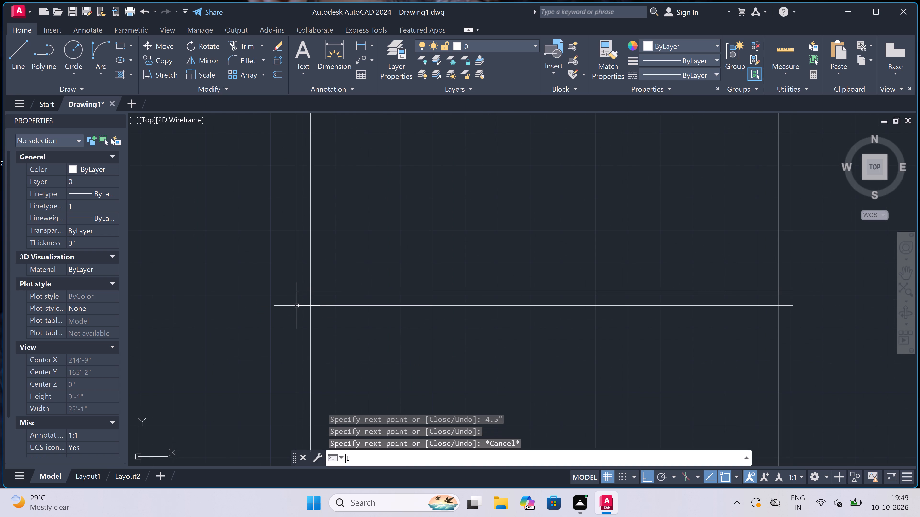
pyautogui.press('r')
pyautogui.press('space')
pyautogui.scroll(2, 310, 287)
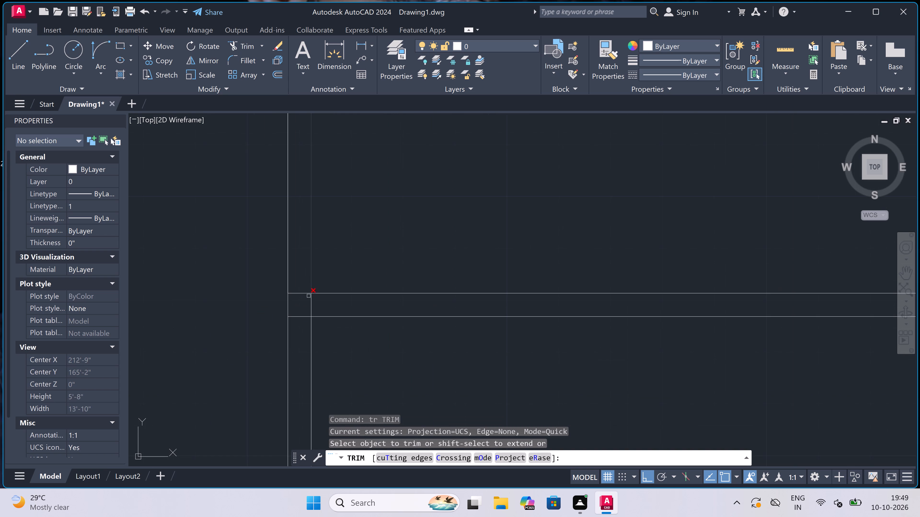
pyautogui.click(313, 303)
pyautogui.click(303, 296)
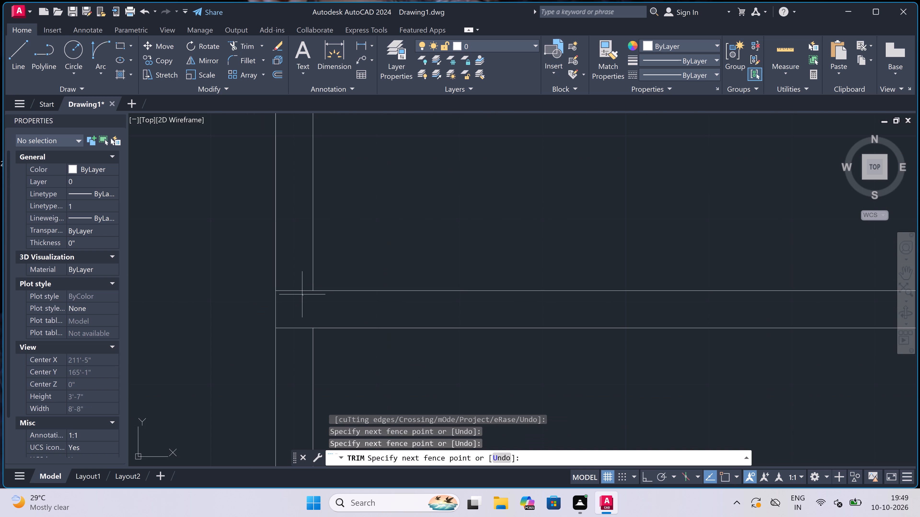
pyautogui.click(300, 283)
pyautogui.scroll(-3, 300, 283)
pyautogui.scroll(1, 585, 296)
pyautogui.scroll(2, 616, 285)
pyautogui.click(611, 258)
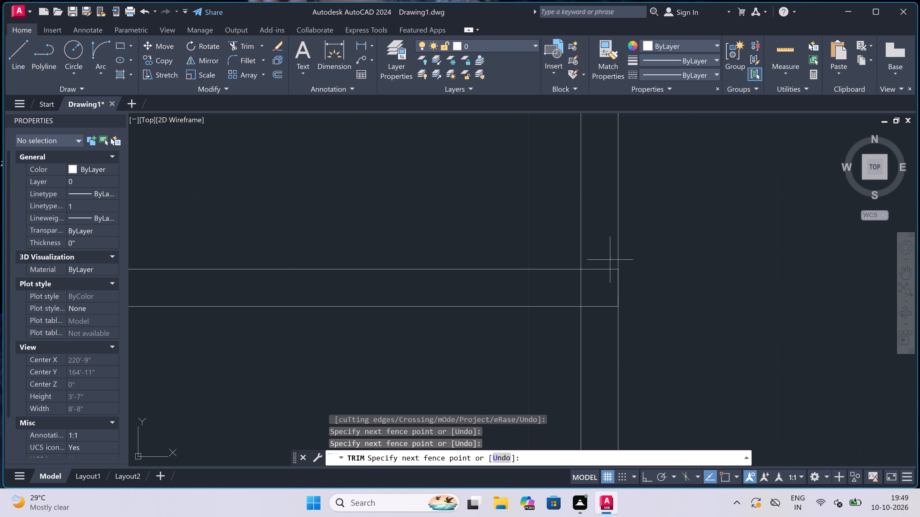
pyautogui.click(576, 292)
pyautogui.scroll(-4, 576, 292)
pyautogui.scroll(-2, 563, 272)
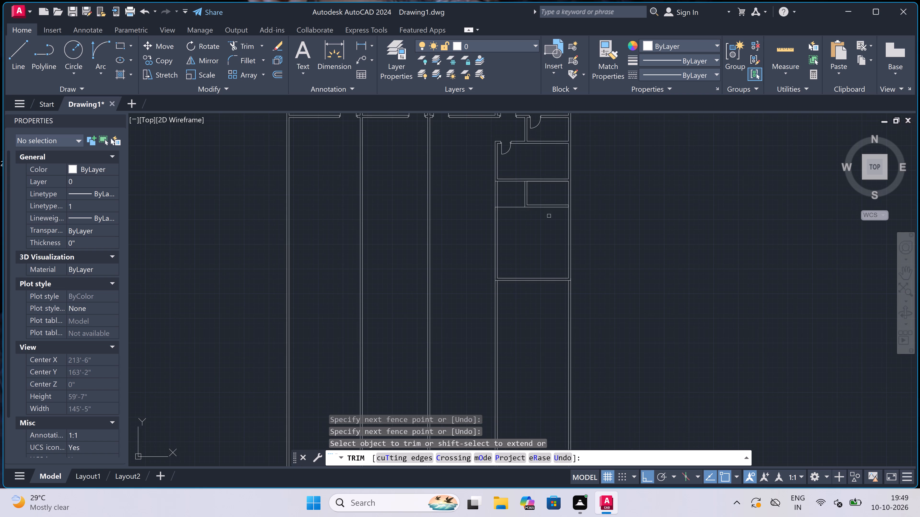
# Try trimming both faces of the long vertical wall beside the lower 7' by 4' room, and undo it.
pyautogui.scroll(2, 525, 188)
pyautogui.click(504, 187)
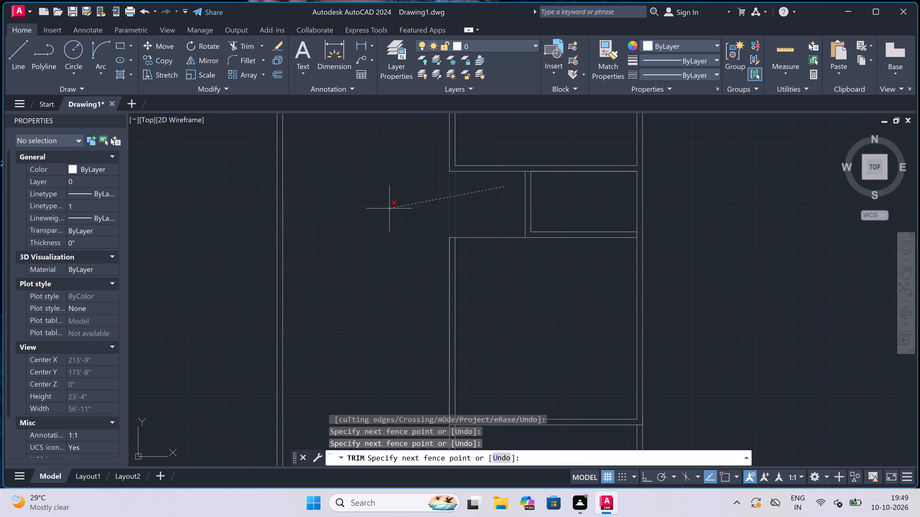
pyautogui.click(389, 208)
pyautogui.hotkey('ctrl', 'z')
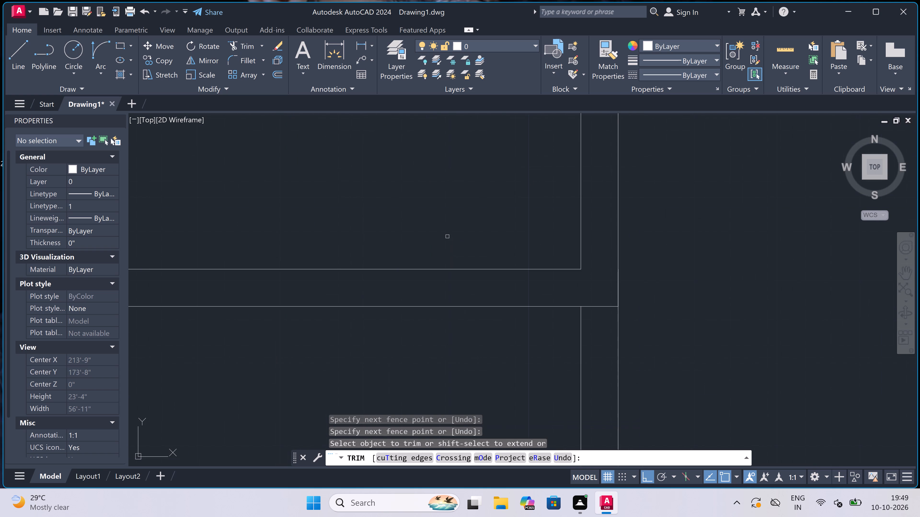
# Draw a line from the lower 7' by 4' room's inner corner across to the long vertical wall's far face.
pyautogui.scroll(-9, 448, 236)
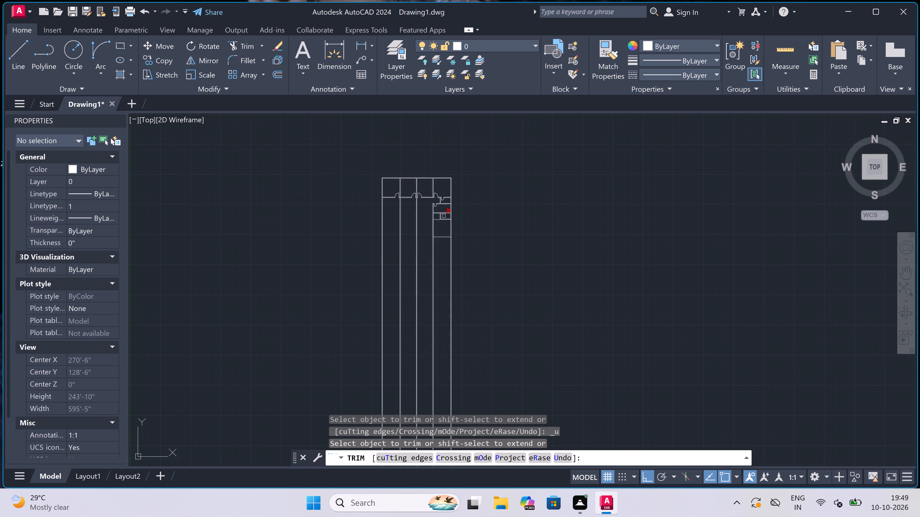
pyautogui.scroll(4, 444, 215)
pyautogui.scroll(1, 368, 203)
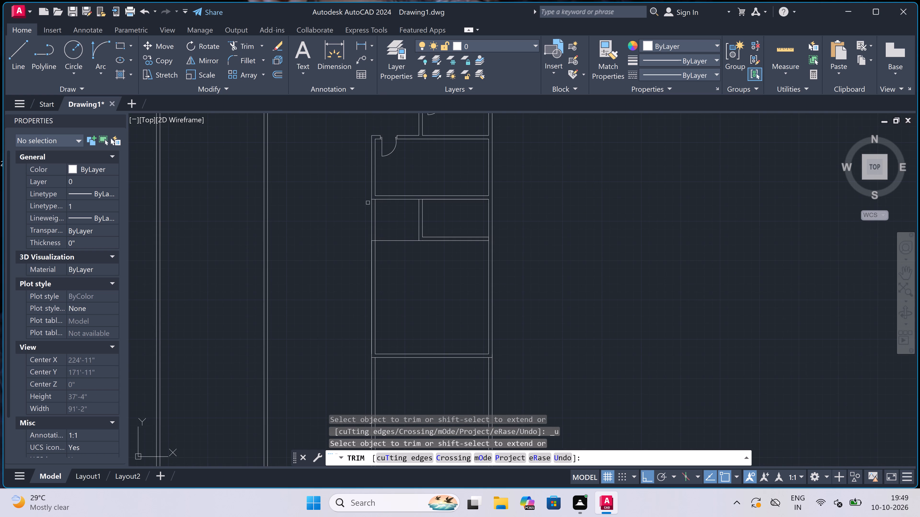
pyautogui.scroll(1, 368, 203)
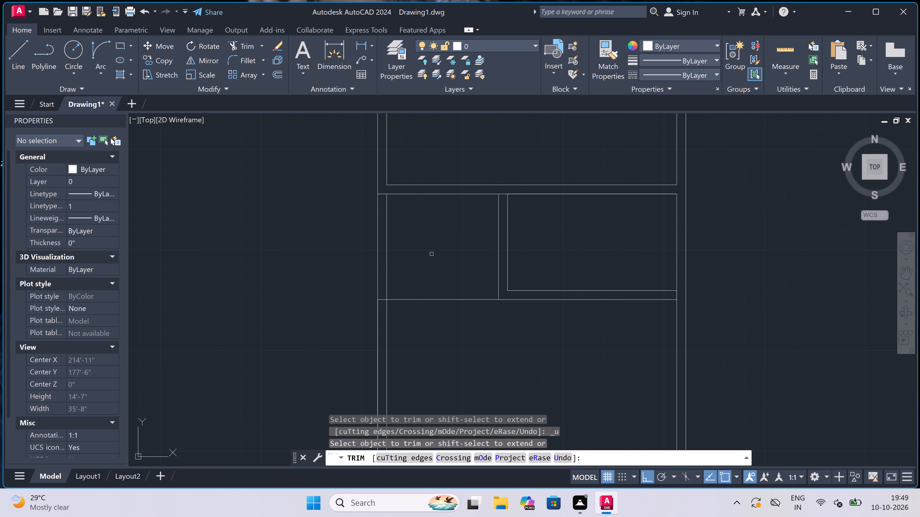
pyautogui.press('Escape')
pyautogui.press('l')
pyautogui.press('space')
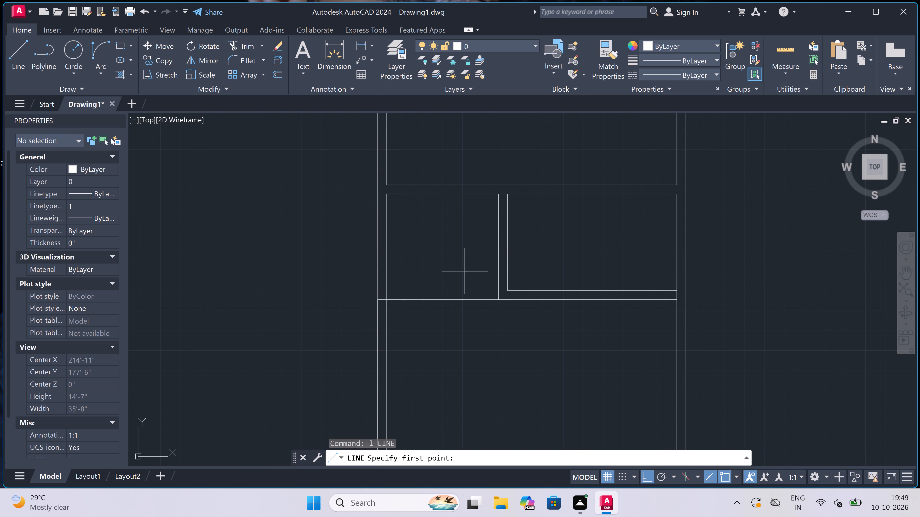
pyautogui.click(511, 291)
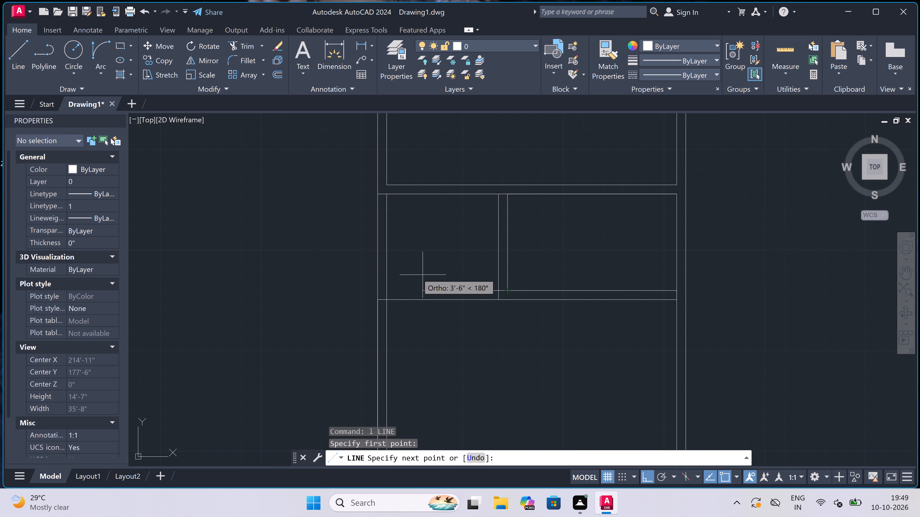
pyautogui.click(377, 291)
pyautogui.press('Escape')
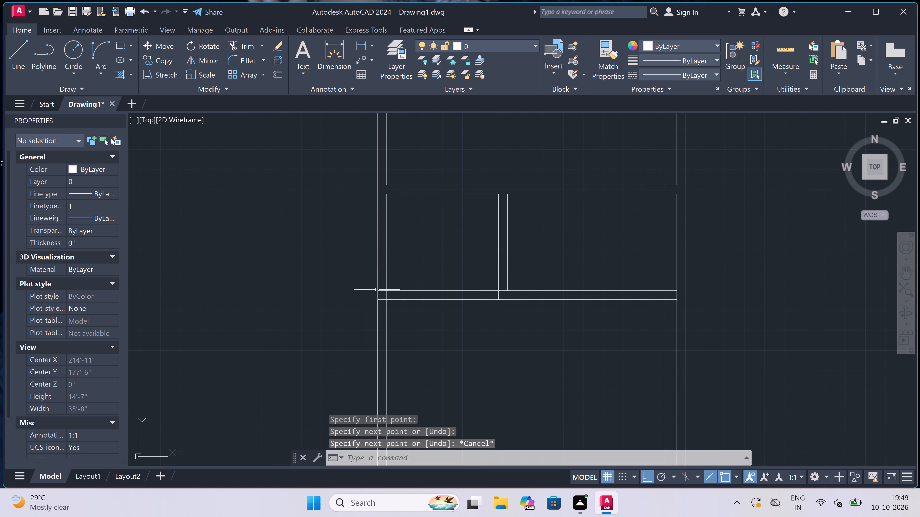
# Trim the partition's stub inside the lower wall and both long-wall faces between the two cross walls to open the passage.
pyautogui.write('tr')
pyautogui.press('space')
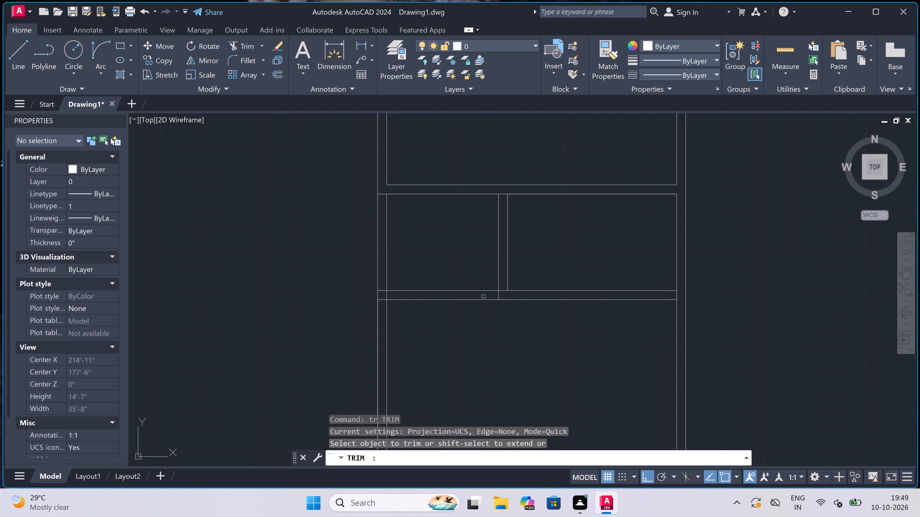
pyautogui.click(502, 294)
pyautogui.click(492, 292)
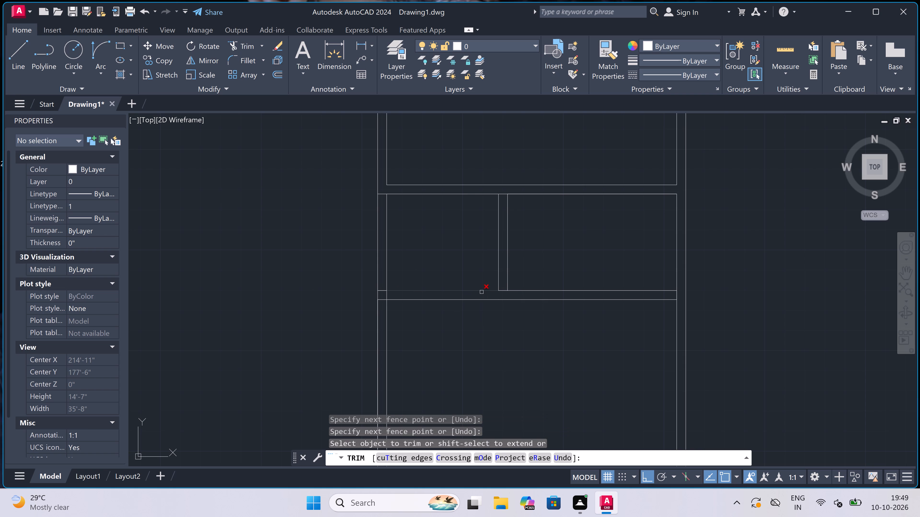
pyautogui.click(399, 239)
pyautogui.click(338, 252)
# Trim the overlapping faces at the 12' room's upper inner corner and at both ends of the small room's partition.
pyautogui.scroll(3, 385, 284)
pyautogui.click(370, 354)
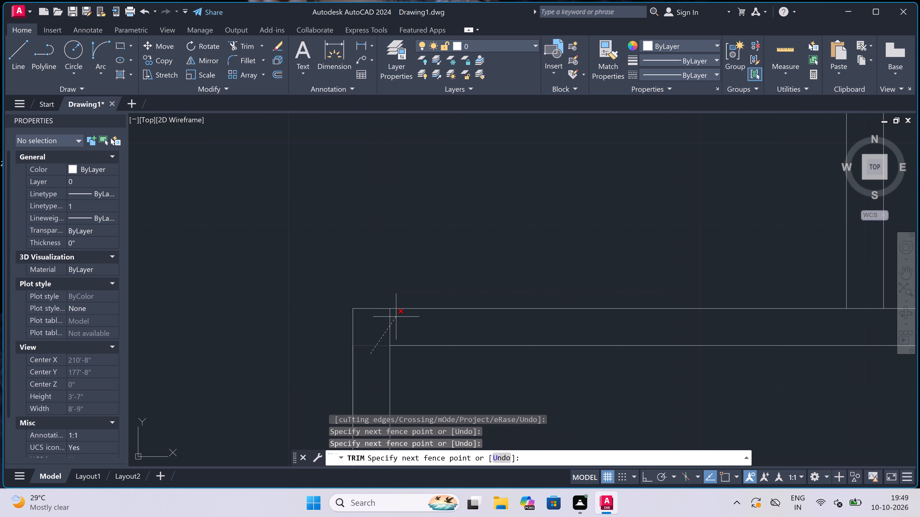
pyautogui.click(398, 321)
pyautogui.scroll(-5, 407, 262)
pyautogui.scroll(1, 431, 234)
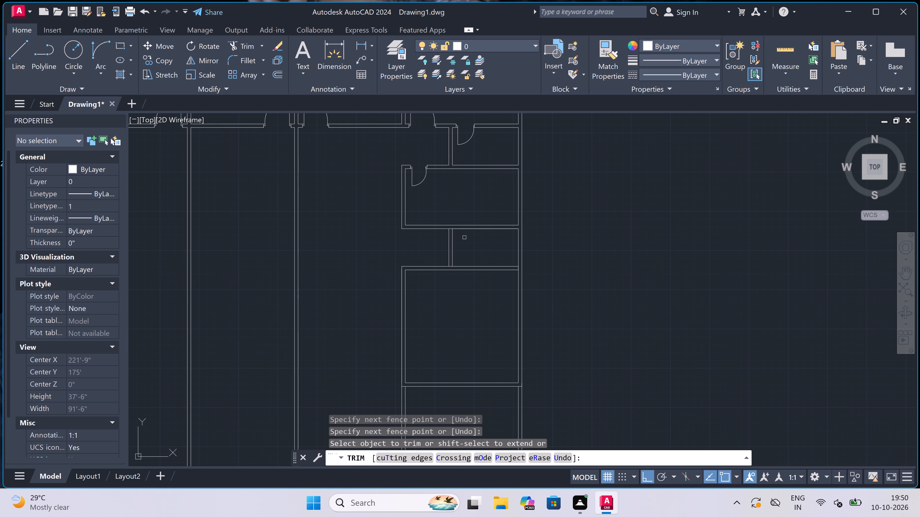
pyautogui.scroll(2, 486, 226)
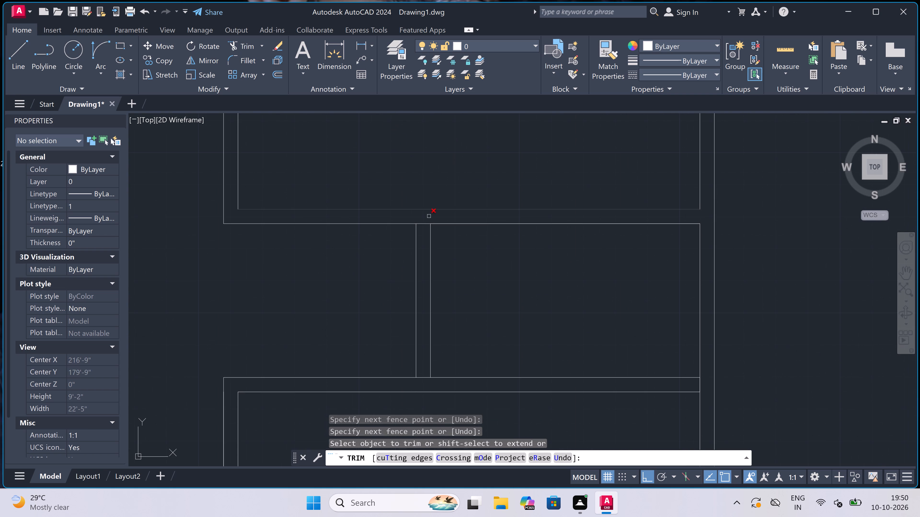
pyautogui.click(427, 220)
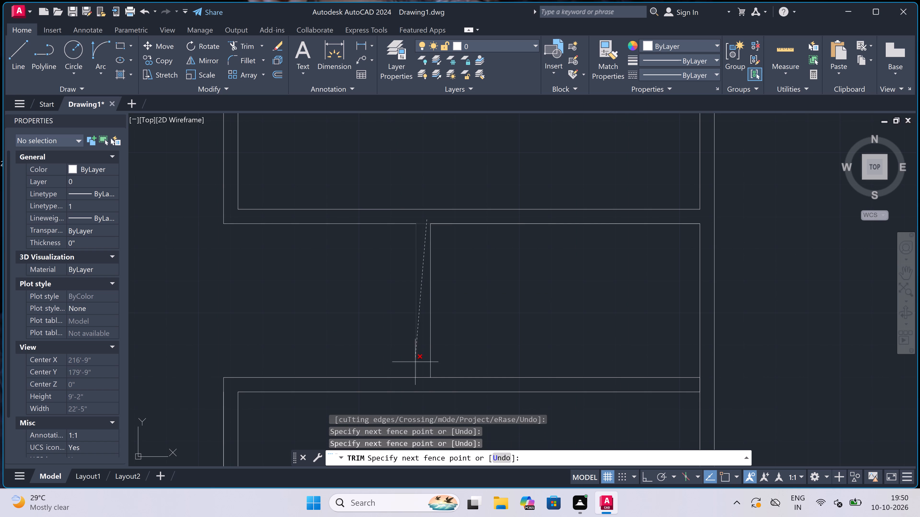
pyautogui.click(422, 382)
pyautogui.scroll(-4, 493, 188)
pyautogui.scroll(-1, 486, 210)
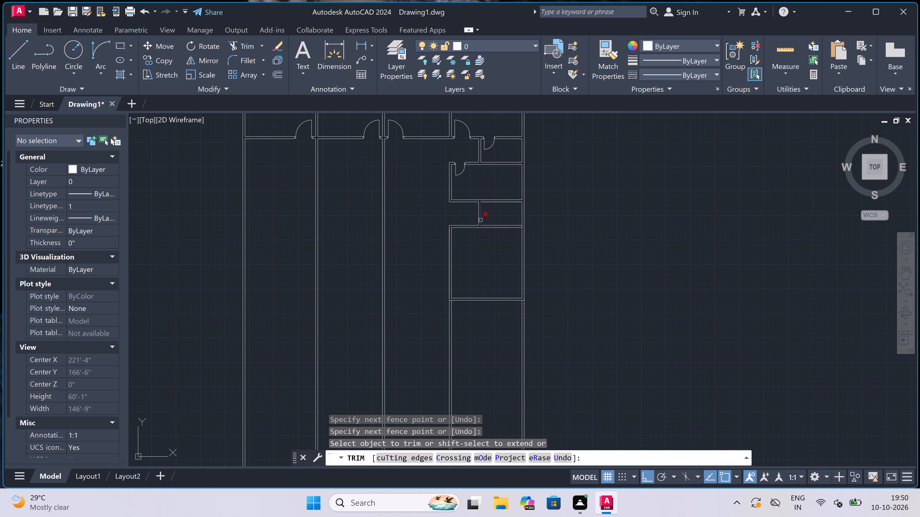
pyautogui.scroll(-1, 435, 264)
pyautogui.scroll(3, 450, 216)
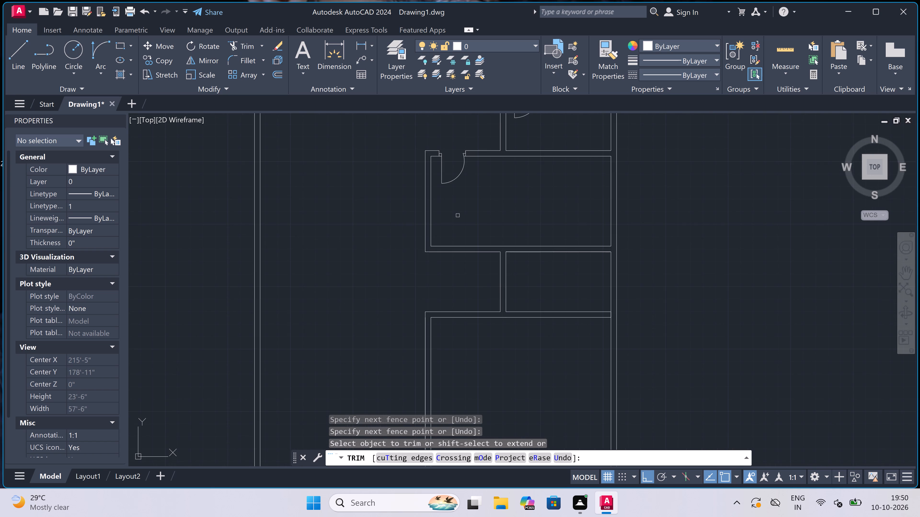
pyautogui.scroll(3, 484, 221)
pyautogui.press('Escape')
# Draw a door jamb across the partition near its upper end, offset 2" down from its midpoint, with a 2' leaf into the small room.
pyautogui.scroll(-2, 515, 250)
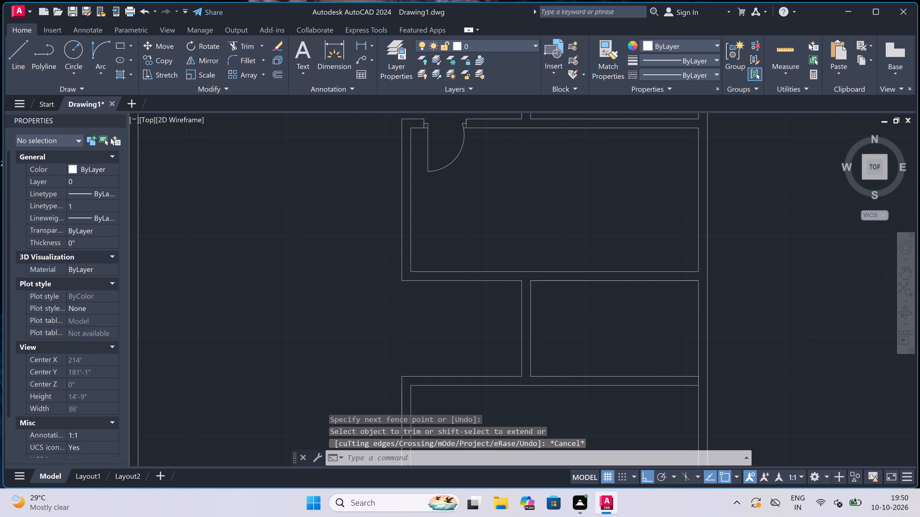
pyautogui.scroll(2, 542, 272)
pyautogui.press('l')
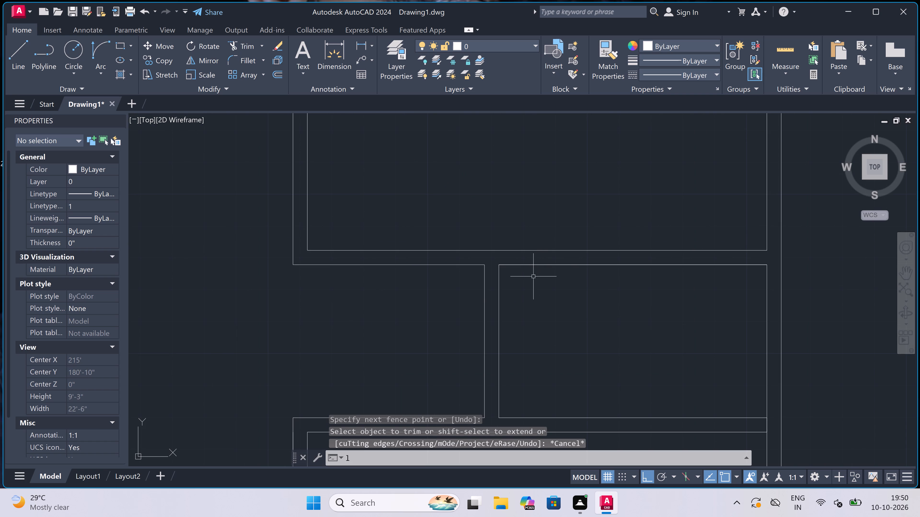
pyautogui.press('space')
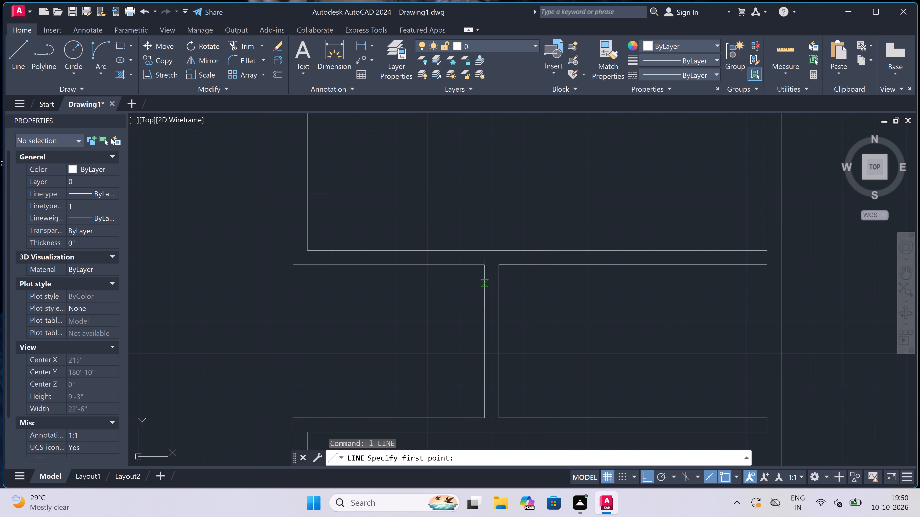
pyautogui.click(485, 280)
pyautogui.click(501, 281)
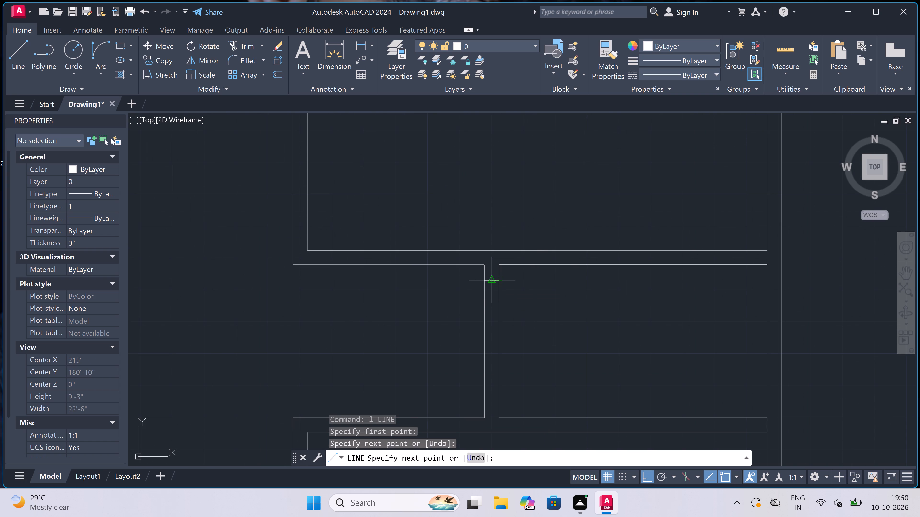
pyautogui.click(494, 280)
pyautogui.write('2"')
pyautogui.press('space')
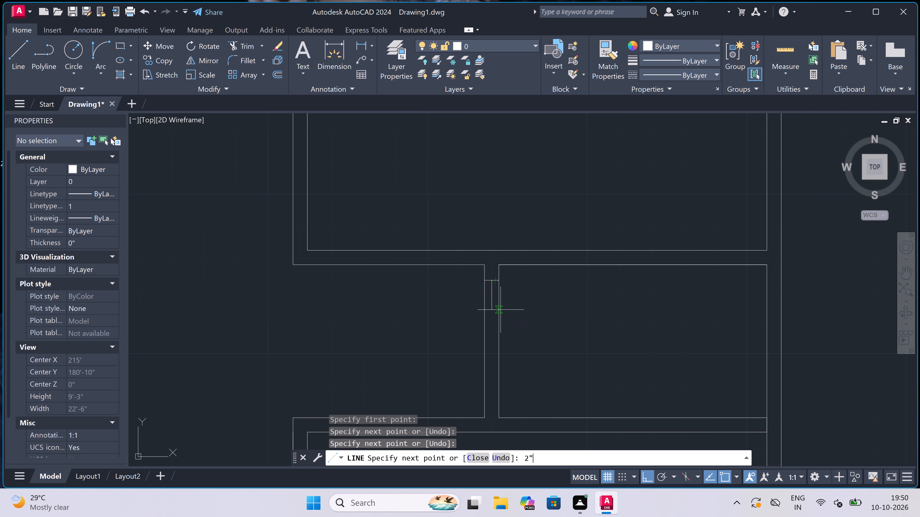
pyautogui.press('3')
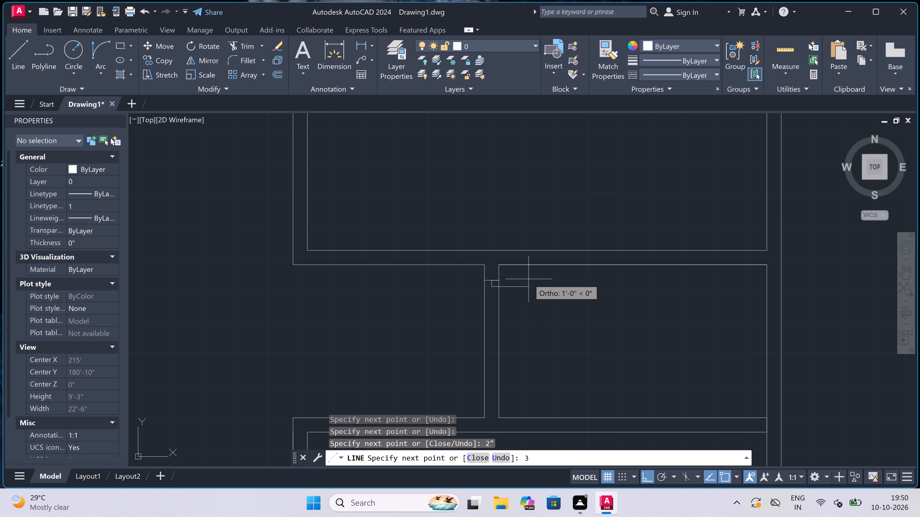
pyautogui.press('BackSpace')
pyautogui.write("2'")
pyautogui.press('space')
pyautogui.press('Escape')
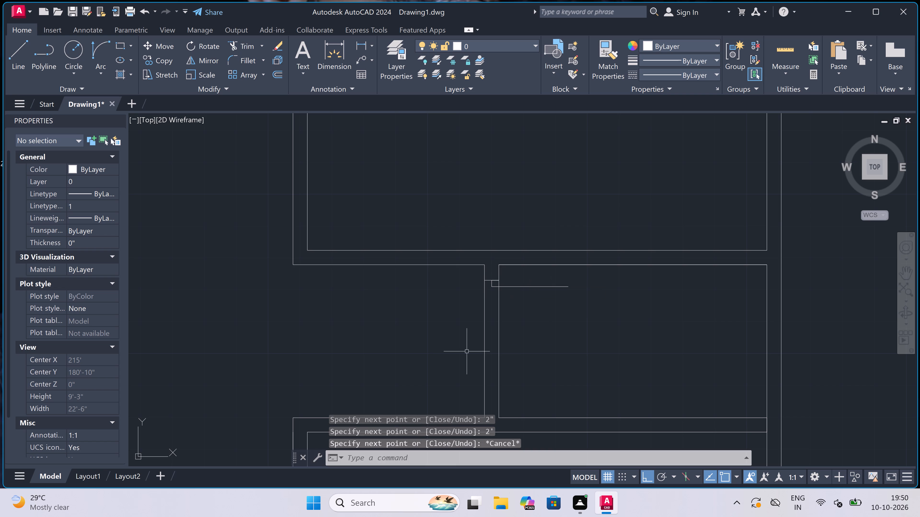
# Draw the opposite door jamb across the small room's partition below the leaf, with a 2" stub up from its midpoint.
pyautogui.press('space')
pyautogui.click(483, 353)
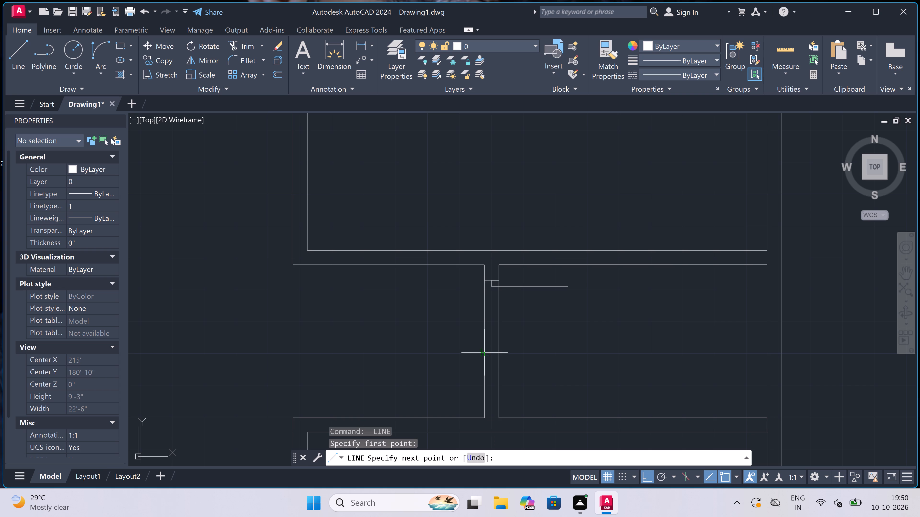
pyautogui.click(500, 352)
pyautogui.click(492, 348)
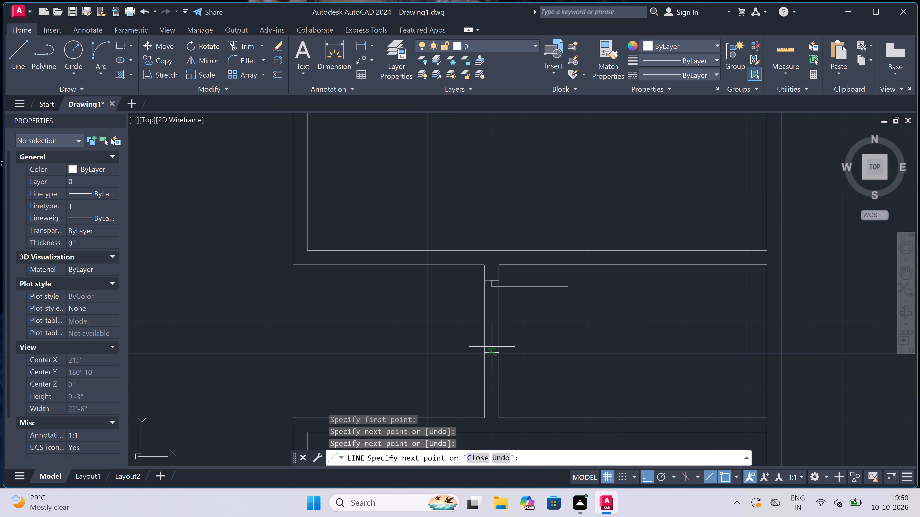
pyautogui.write('2"')
pyautogui.press('space')
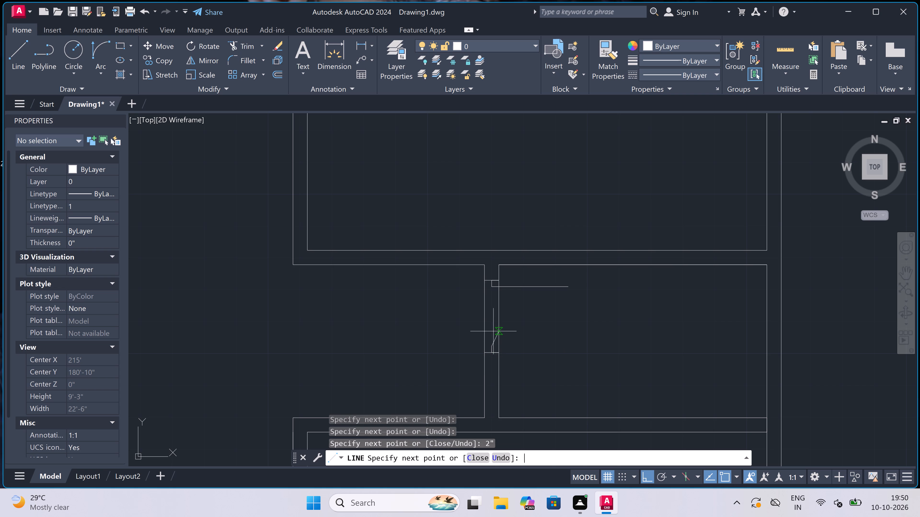
pyautogui.press('Escape')
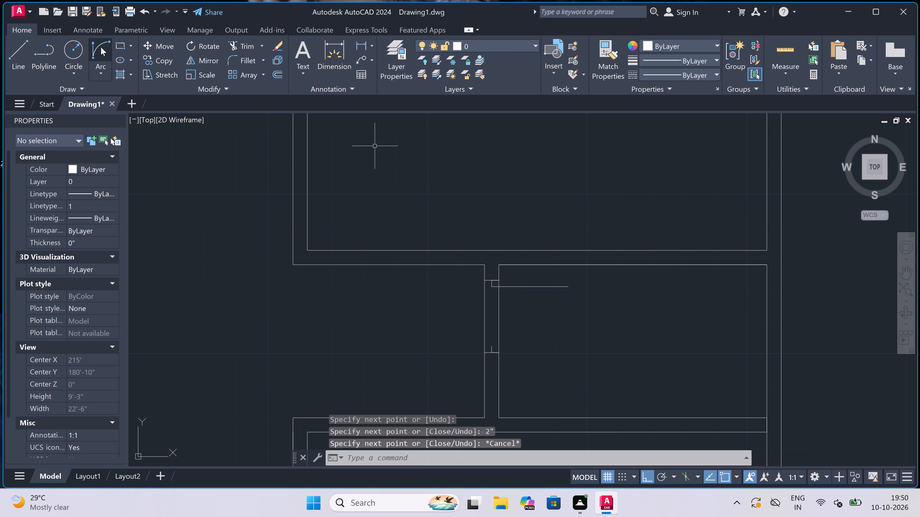
# Draw the small room's door swing arc from the leaf's free end to the lower jamb's stub.
pyautogui.click(101, 47)
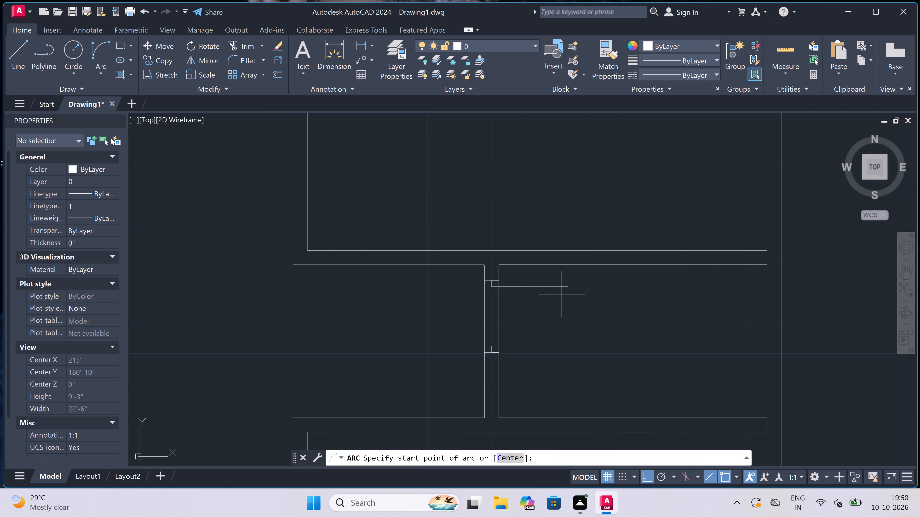
pyautogui.moveTo(566, 286); pyautogui.dragTo(567, 292)
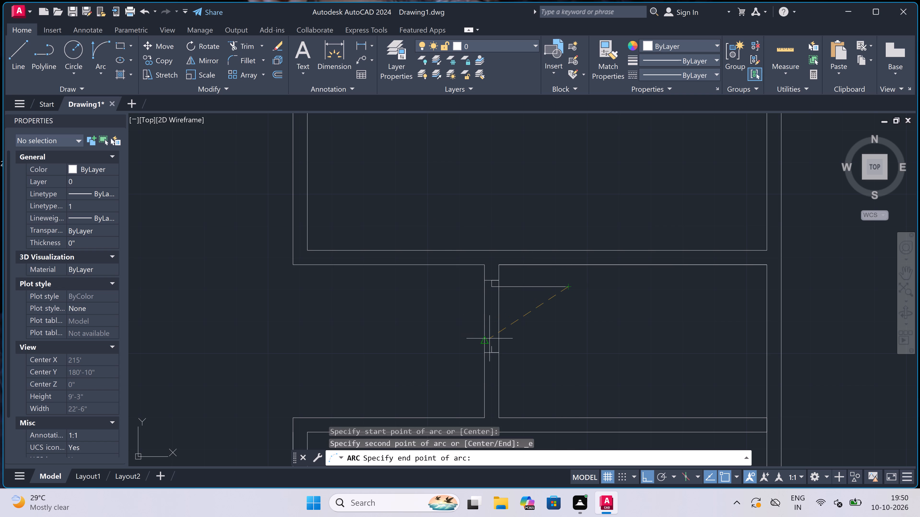
pyautogui.click(494, 344)
pyautogui.click(569, 358)
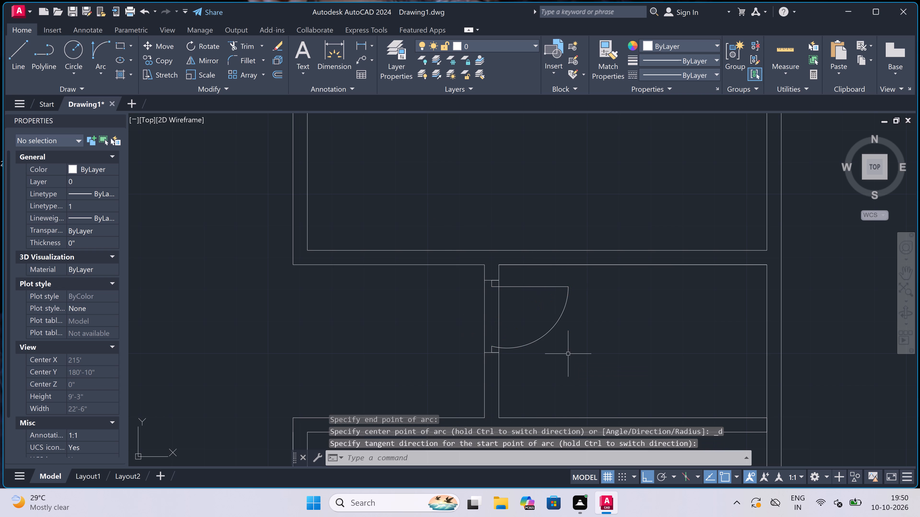
# Trim both partition faces between the two jambs to open the small room's doorway.
pyautogui.press('t')
pyautogui.press('r')
pyautogui.press('space')
pyautogui.moveTo(547, 312); pyautogui.dragTo(545, 310)
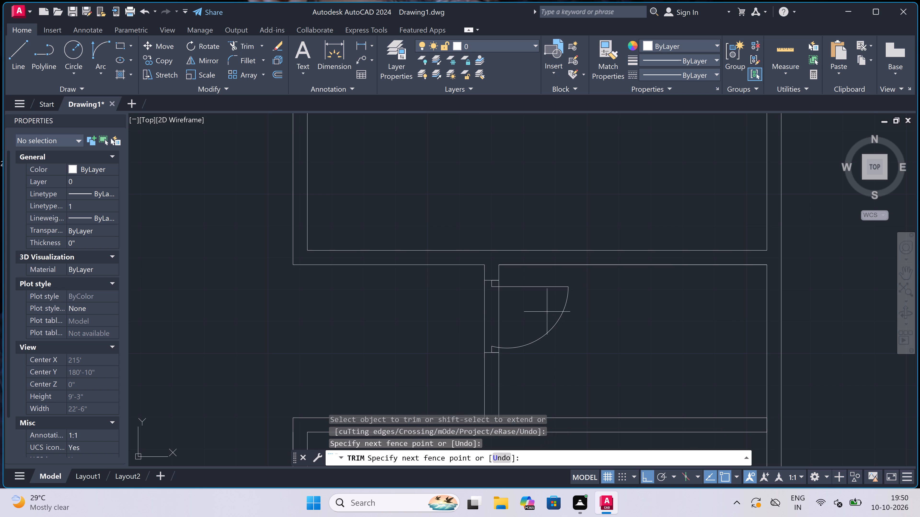
pyautogui.click(413, 309)
pyautogui.scroll(-3, 507, 217)
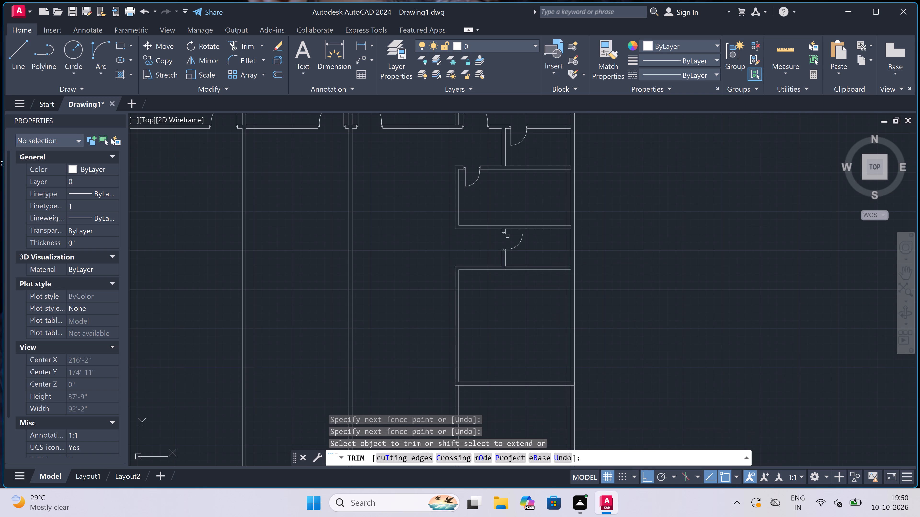
pyautogui.press('Escape')
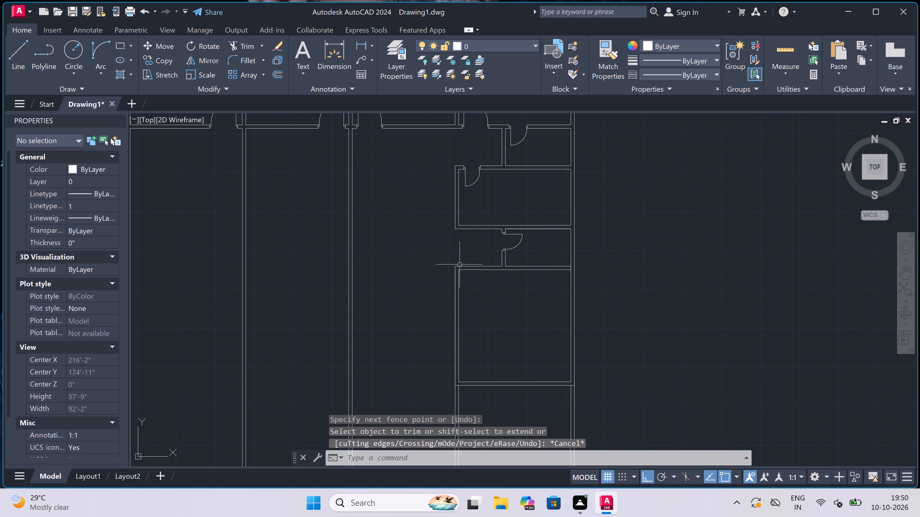
# Draw a jamb across the 12' room's left wall near its upper corner, offset 2" down from its midpoint, with a 3' leaf into the room.
pyautogui.scroll(3, 460, 264)
pyautogui.press('l')
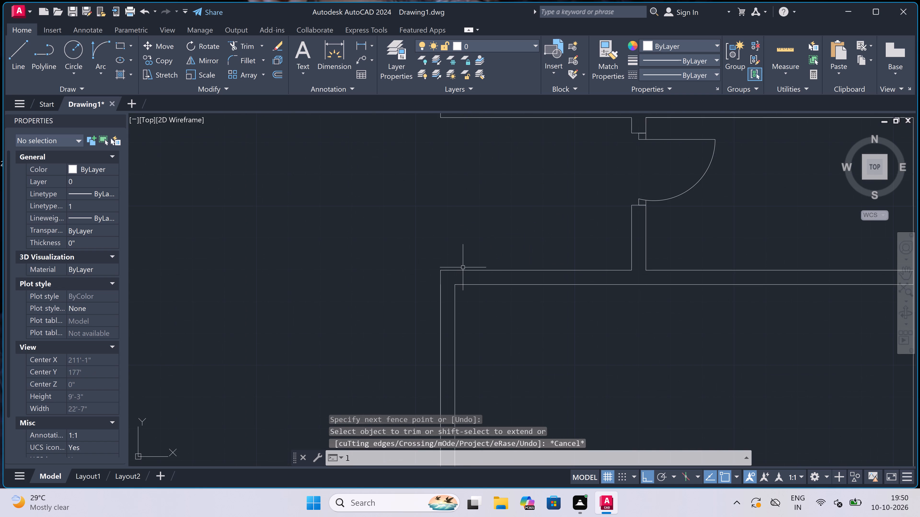
pyautogui.press('space')
pyautogui.click(454, 313)
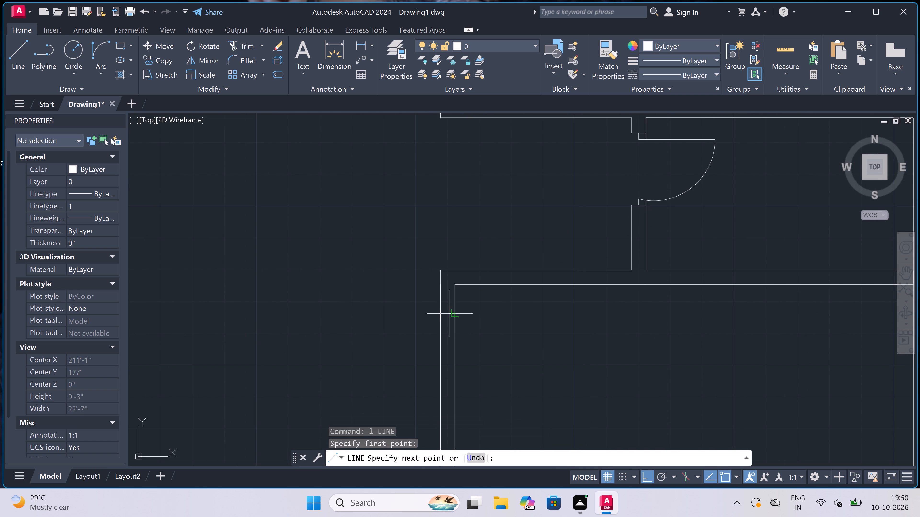
pyautogui.click(446, 314)
pyautogui.click(451, 318)
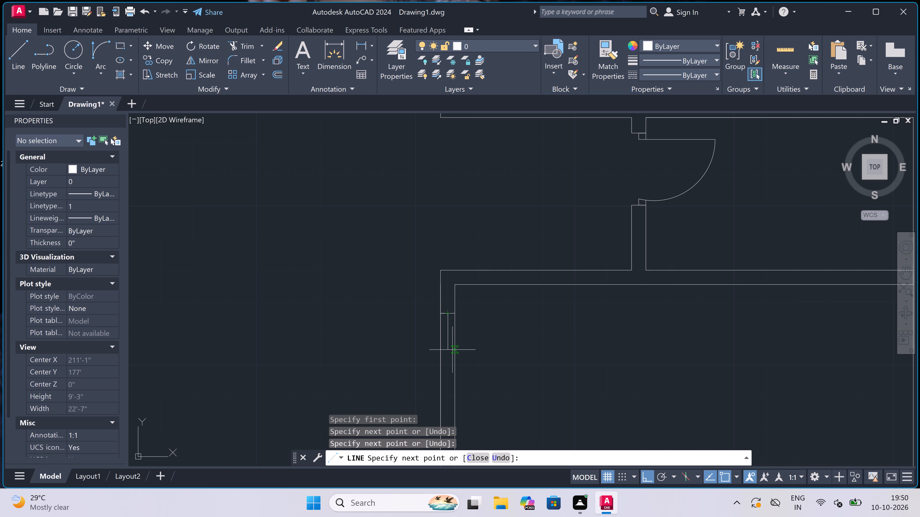
pyautogui.write('2"')
pyautogui.press('space')
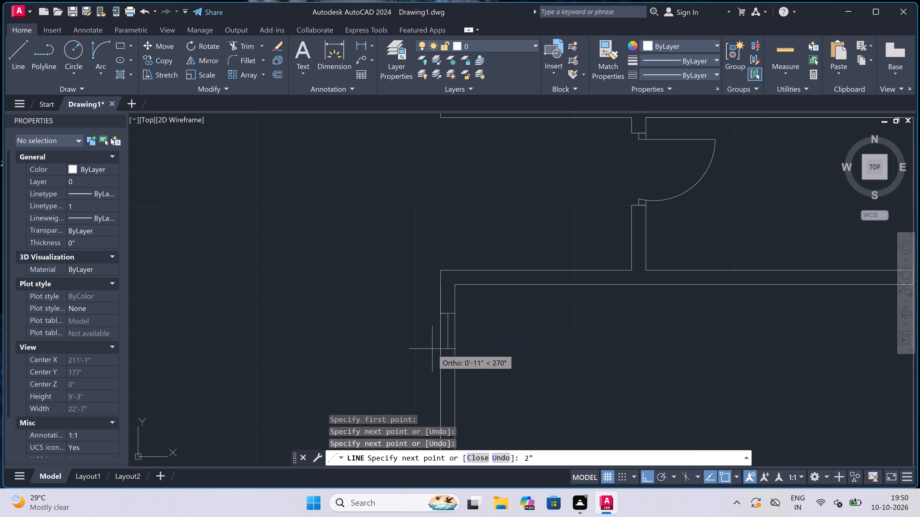
pyautogui.write("3'")
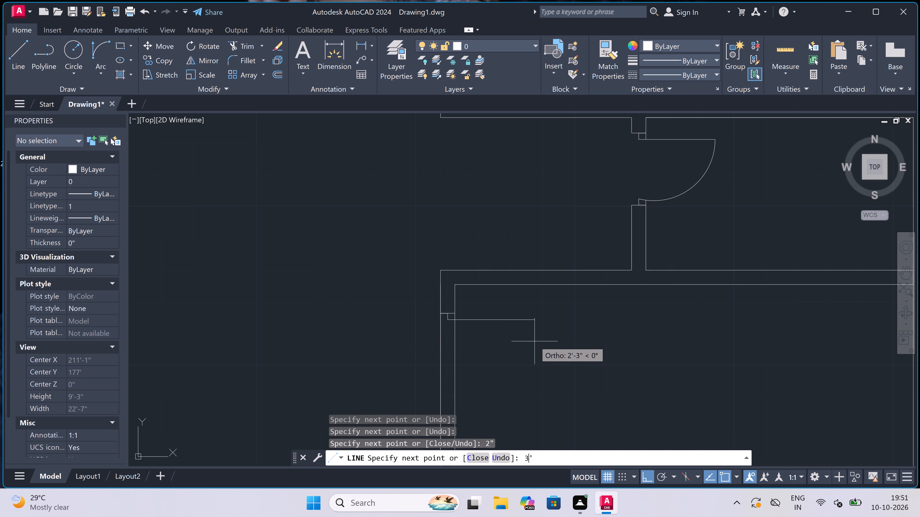
pyautogui.press('space')
pyautogui.press('Escape')
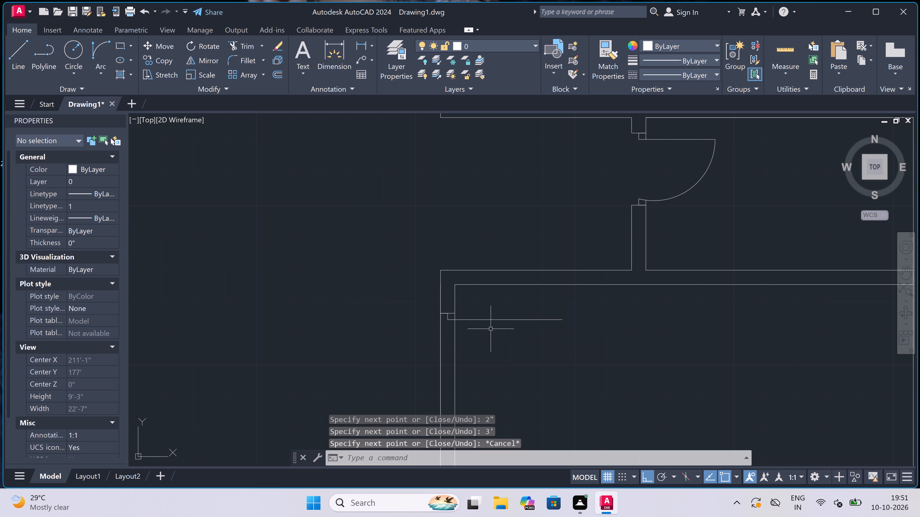
# Draw the opposite jamb across the 12' room's left wall below the leaf, with a 2" stub up from its midpoint.
pyautogui.press('space')
pyautogui.scroll(-2, 466, 318)
pyautogui.scroll(2, 460, 341)
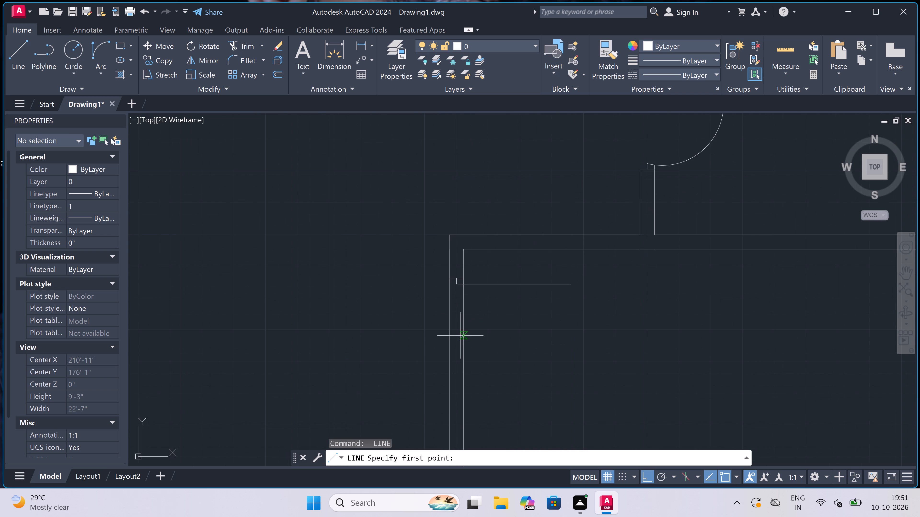
pyautogui.click(465, 372)
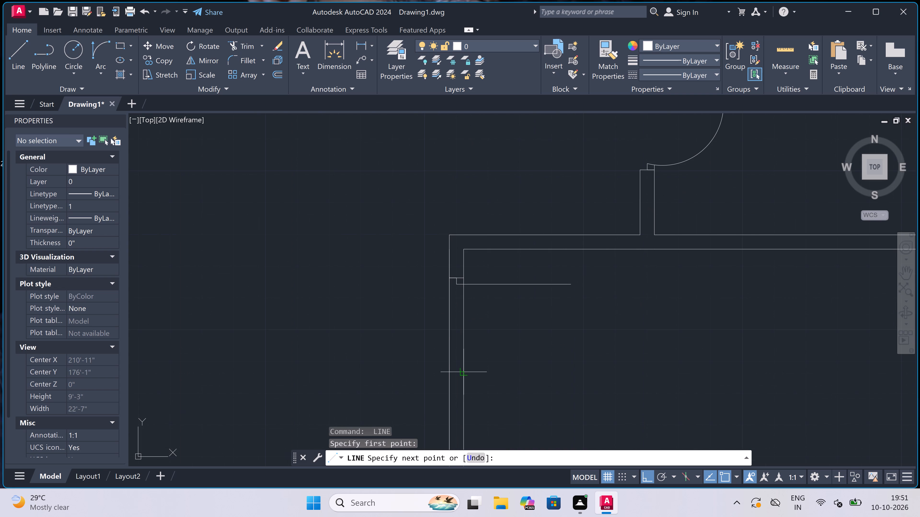
pyautogui.click(445, 366)
pyautogui.hotkey('ctrl', 'z')
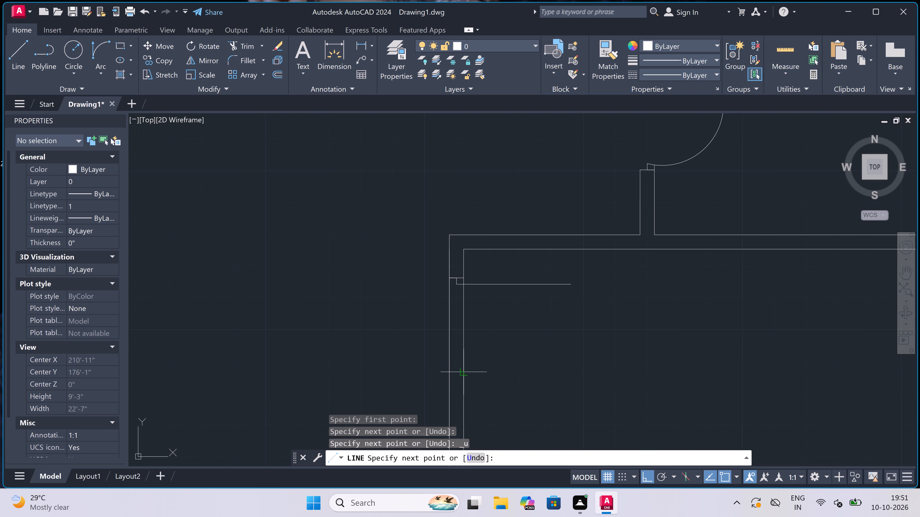
pyautogui.click(450, 374)
pyautogui.click(460, 374)
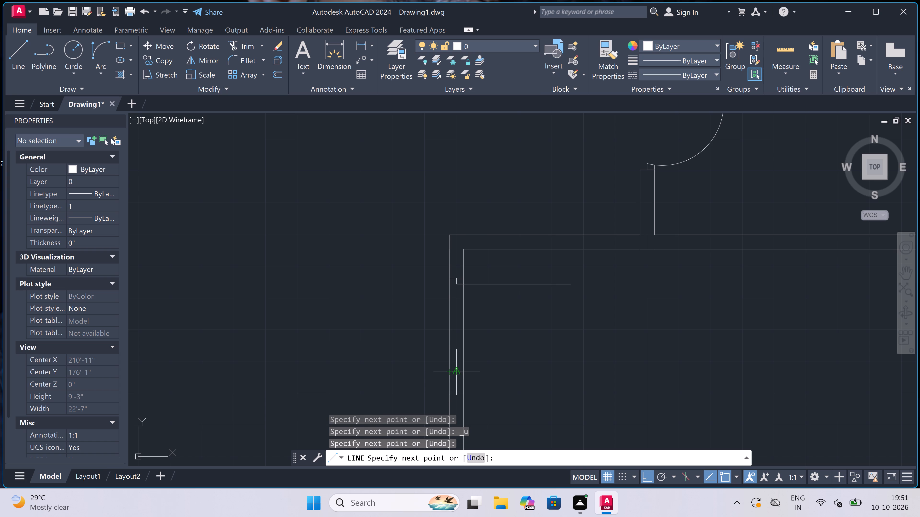
pyautogui.write('2"')
pyautogui.press('space')
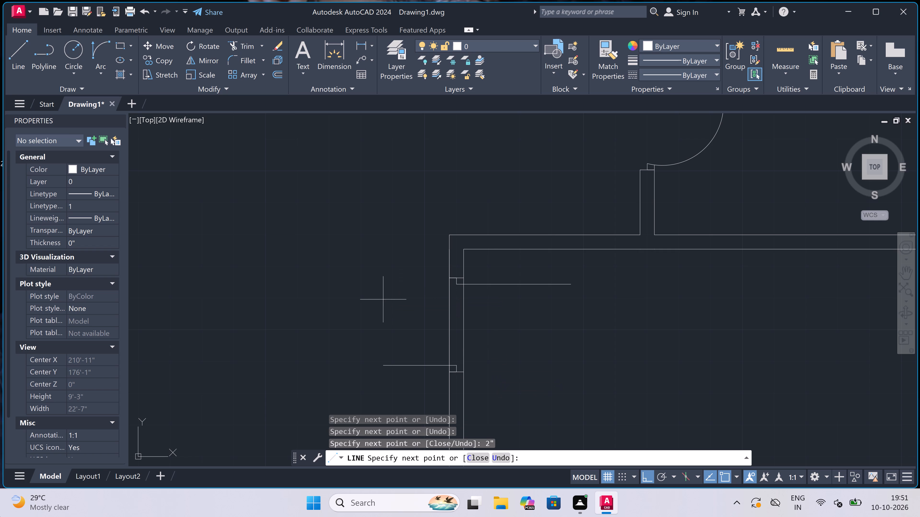
pyautogui.press('Escape')
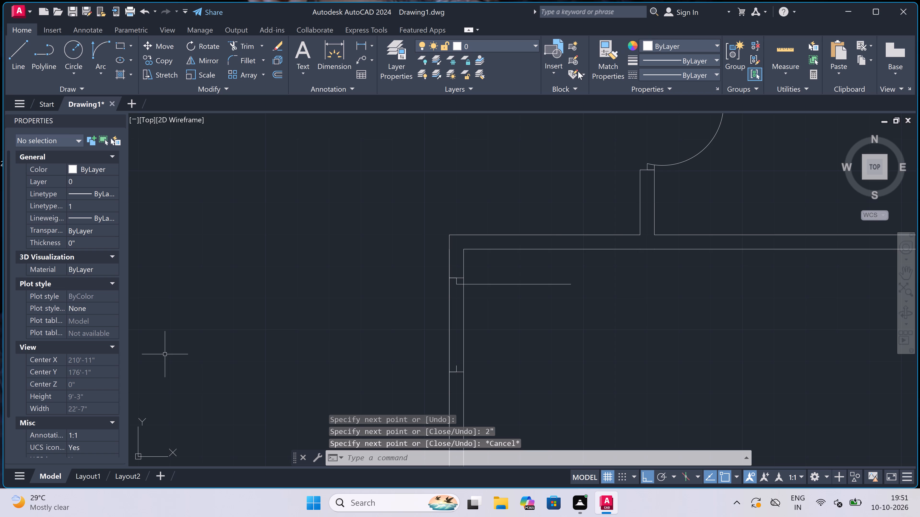
# Draw the 12' room's door swing arc from the 3' leaf's free end to the lower jamb's stub.
pyautogui.click(99, 42)
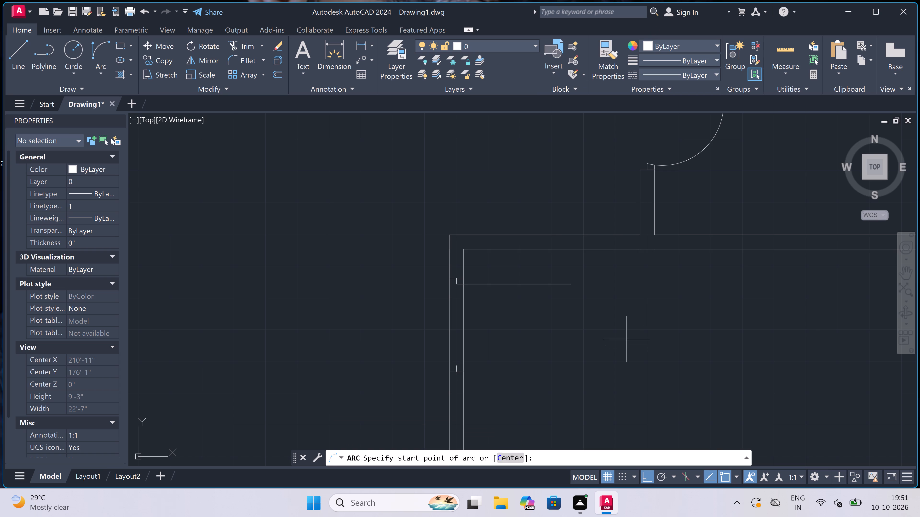
pyautogui.scroll(-2, 538, 206)
pyautogui.scroll(2, 542, 235)
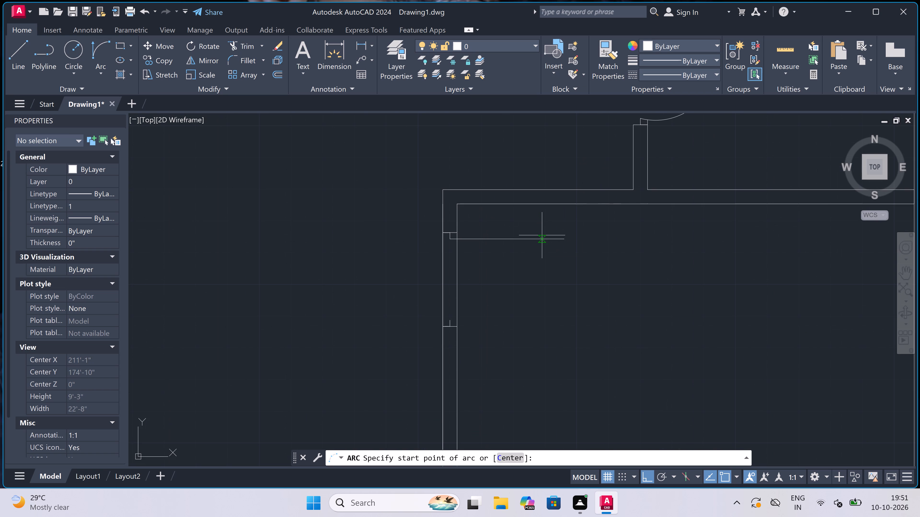
pyautogui.click(564, 238)
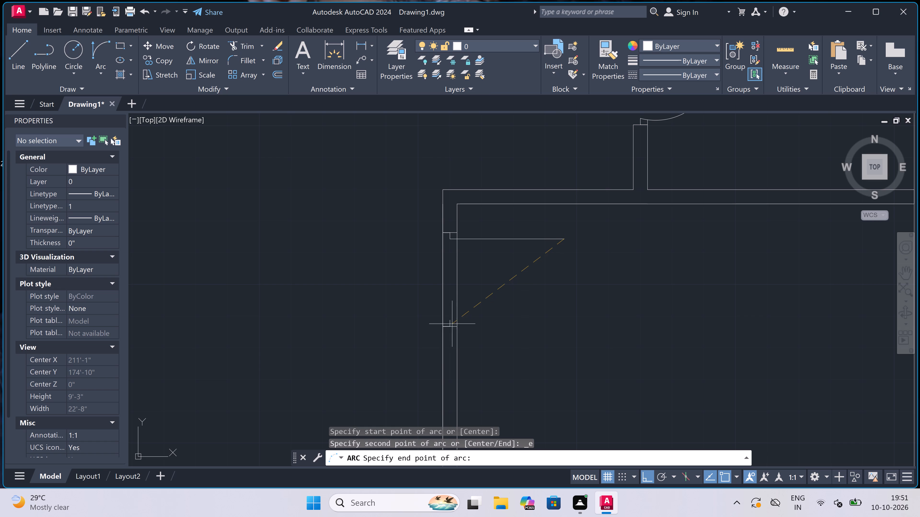
pyautogui.click(448, 321)
pyautogui.click(561, 339)
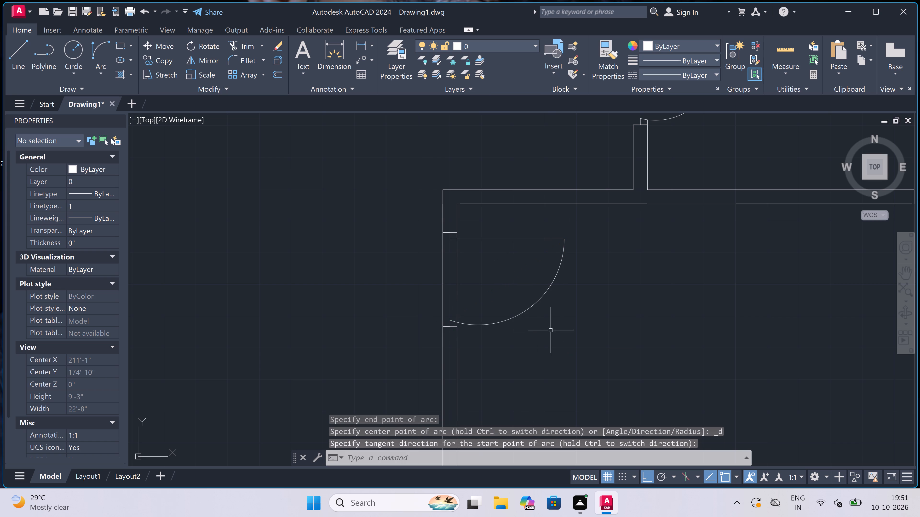
# Trim both faces of the 12' room's left wall between the two jambs to open the doorway.
pyautogui.write('tr')
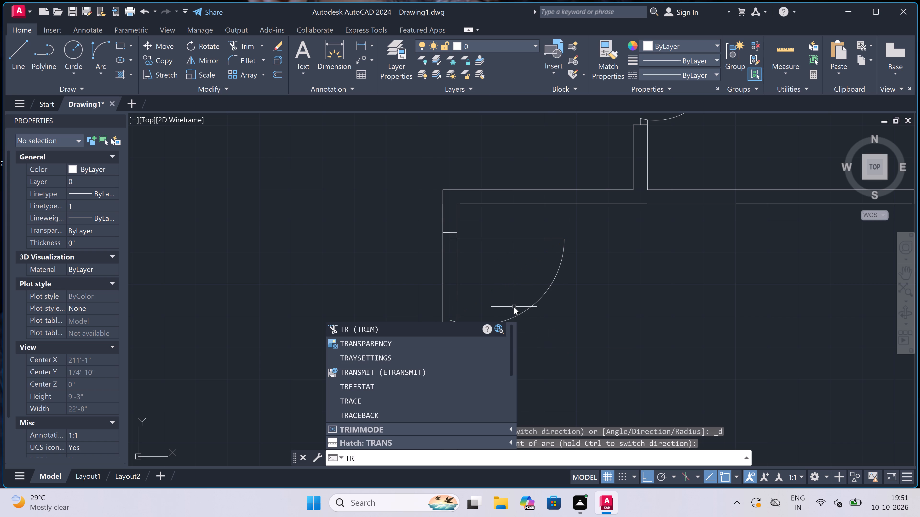
pyautogui.press('space')
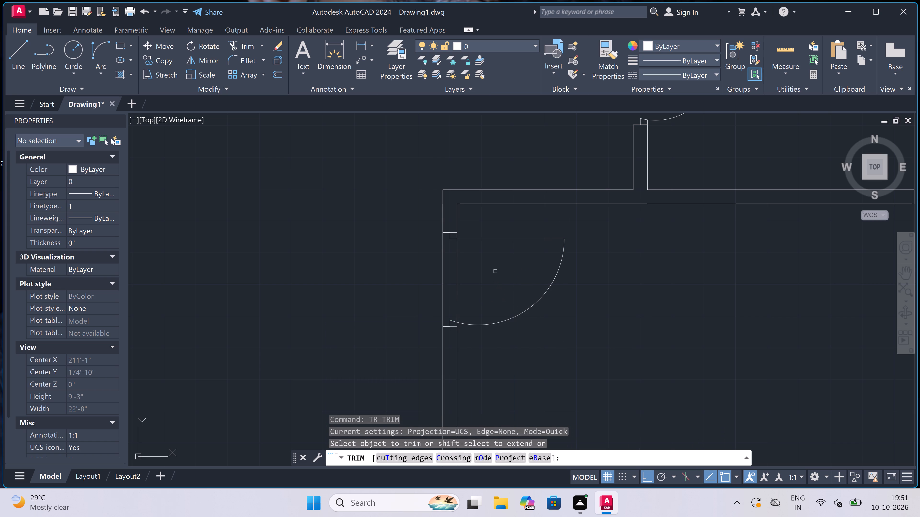
pyautogui.click(496, 270)
pyautogui.click(393, 273)
pyautogui.scroll(-5, 459, 262)
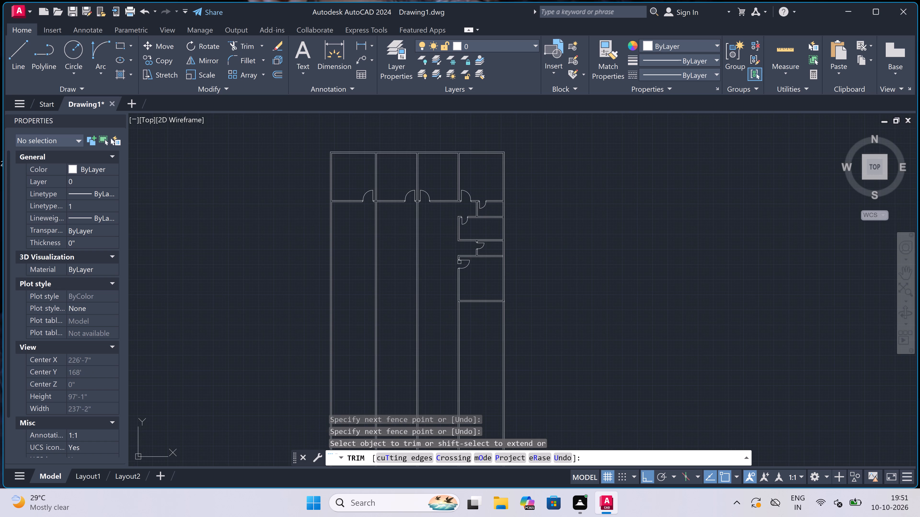
pyautogui.press('Escape')
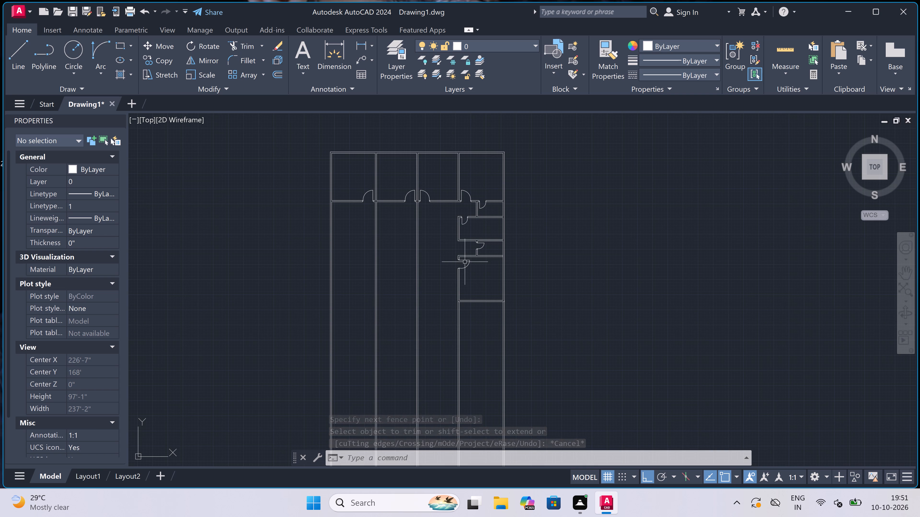
# Offset the lower face of the 12' room's bottom wall 12' downward to bound the space below it.
pyautogui.write('o')
pyautogui.press('space')
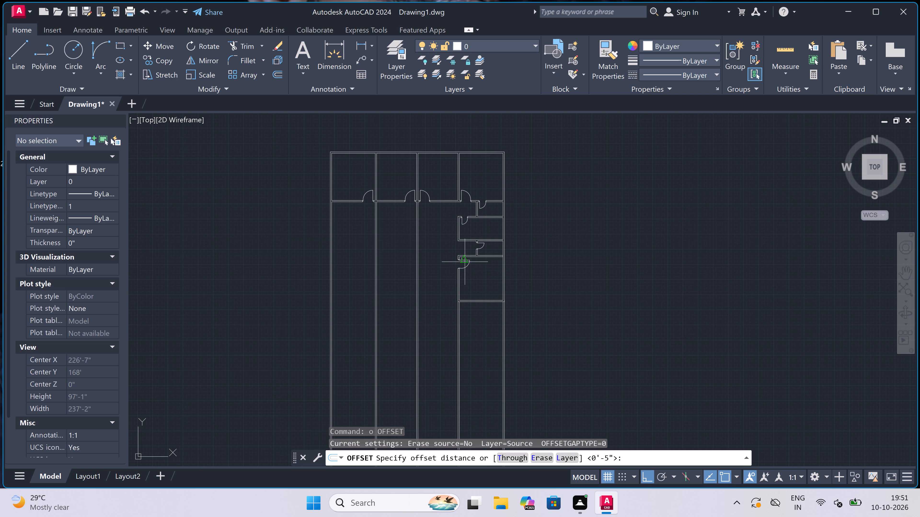
pyautogui.scroll(-2, 469, 255)
pyautogui.scroll(3, 465, 310)
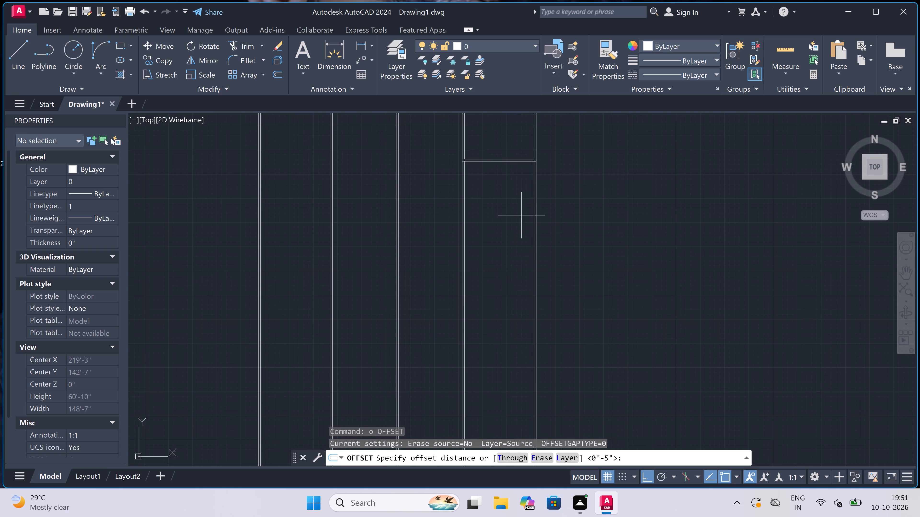
pyautogui.click(516, 162)
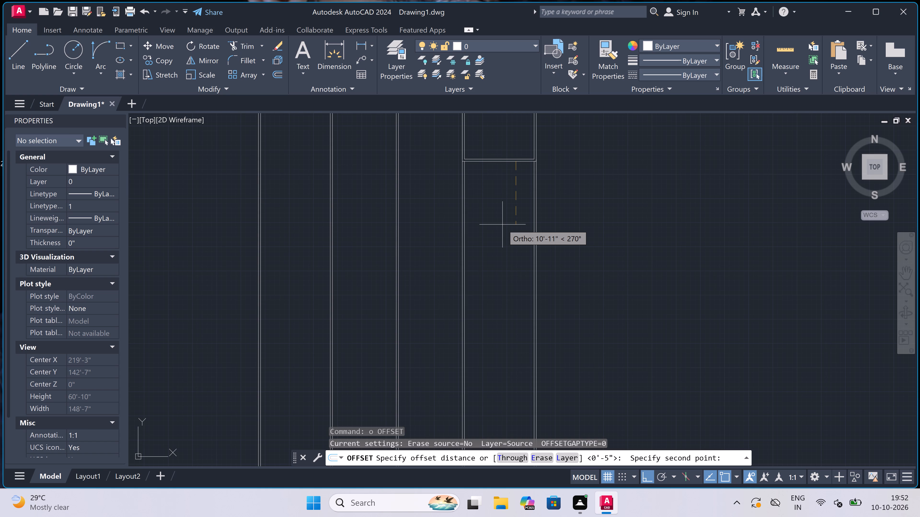
pyautogui.write('12')
pyautogui.write("'")
pyautogui.press('space')
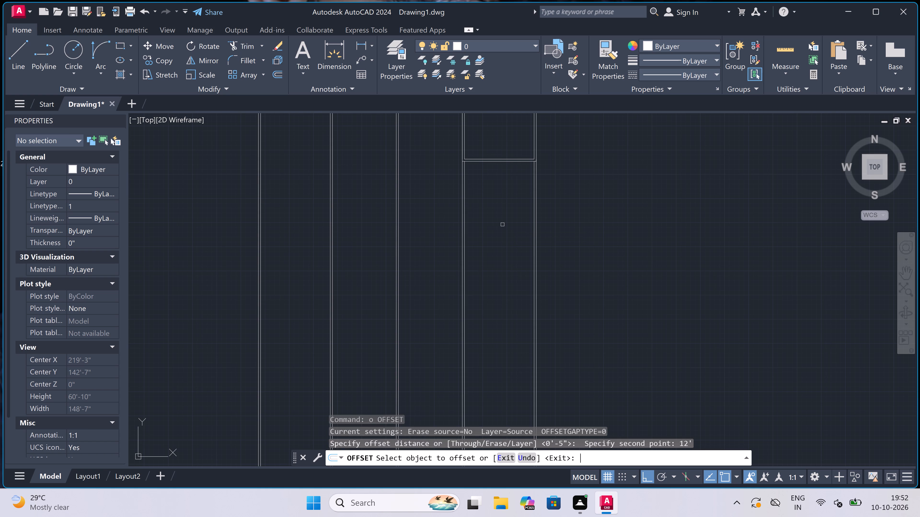
pyautogui.scroll(-1, 502, 225)
pyautogui.scroll(1, 502, 179)
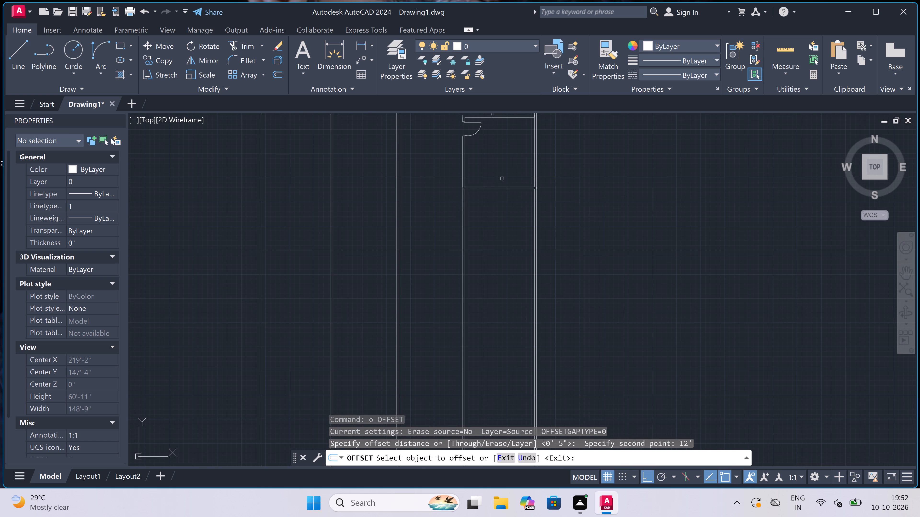
pyautogui.scroll(2, 499, 187)
pyautogui.click(497, 191)
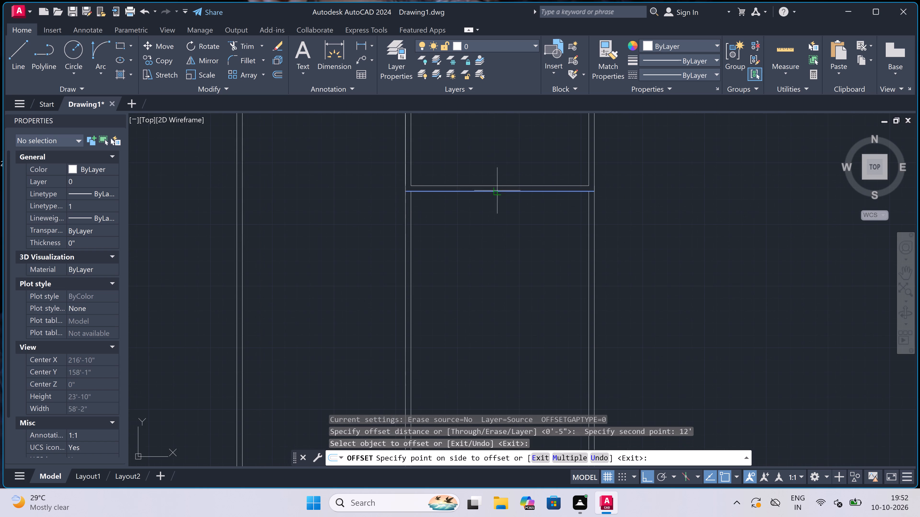
pyautogui.click(469, 263)
pyautogui.scroll(-4, 469, 256)
pyautogui.scroll(4, 469, 273)
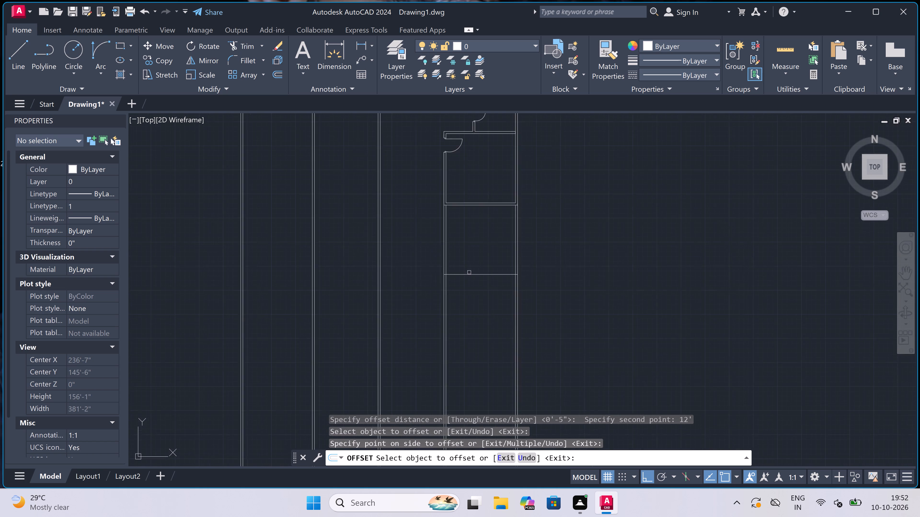
pyautogui.press('Escape')
# Offset the new boundary line below the 12' space 4.5" downward to give that wall its thickness.
pyautogui.press('space')
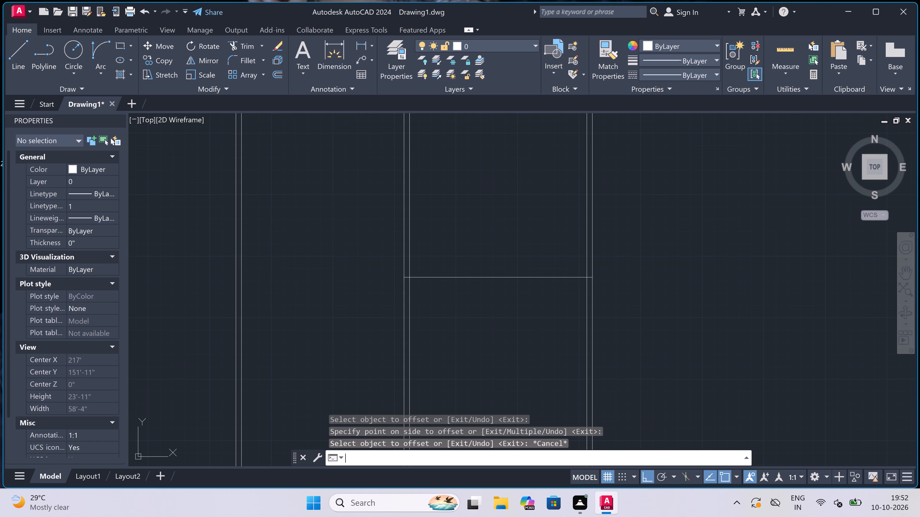
pyautogui.click(468, 276)
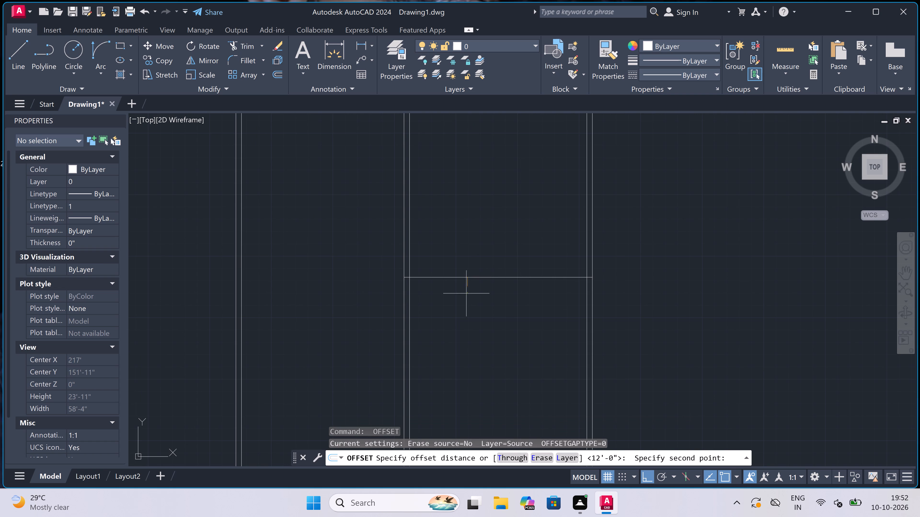
pyautogui.write('4.5')
pyautogui.write('"')
pyautogui.press('space')
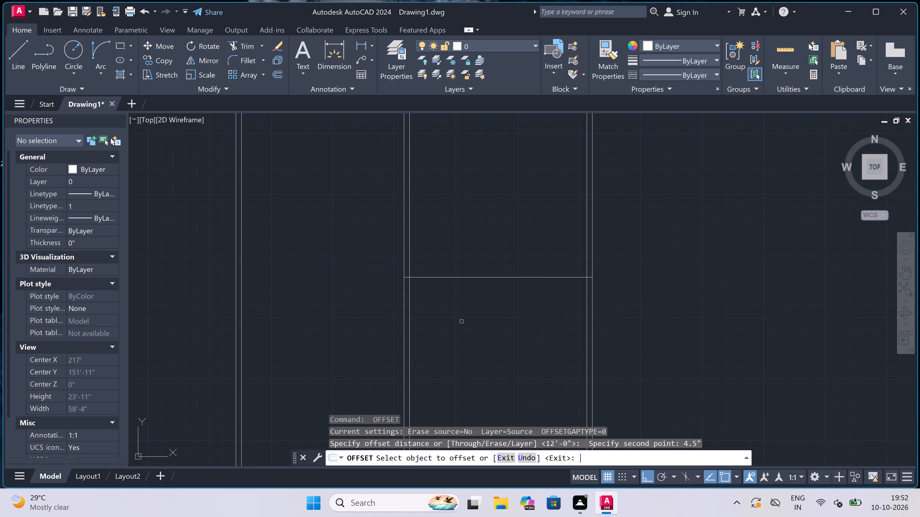
pyautogui.click(484, 277)
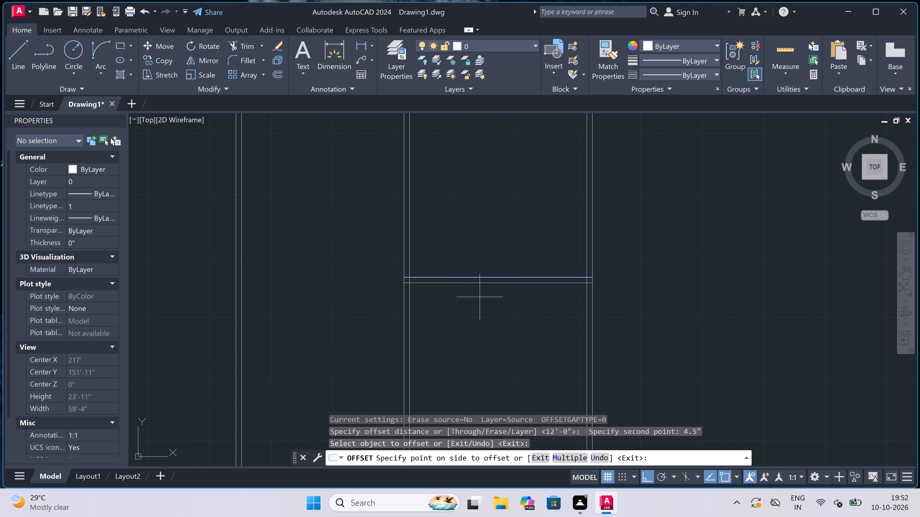
pyautogui.click(480, 313)
pyautogui.press('Escape')
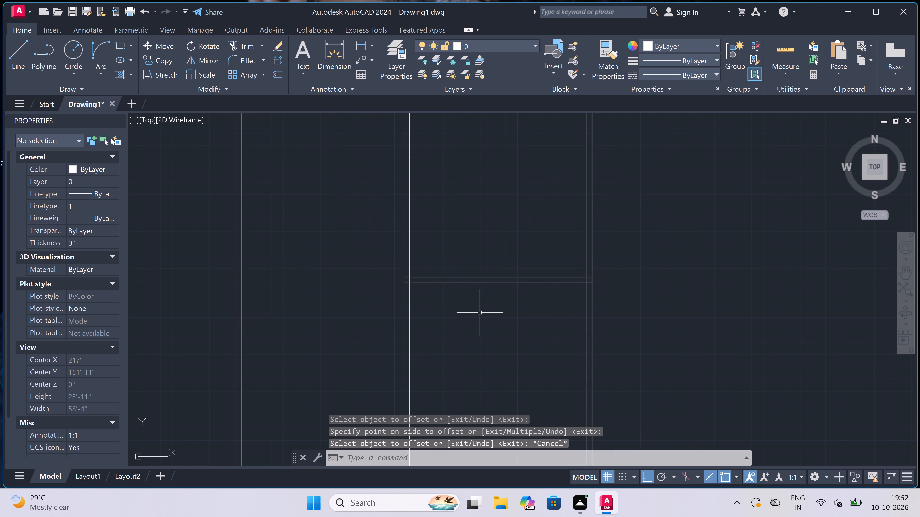
# Offset the lower face of the 12' space's bottom wall 4' downward to bound a narrow strip.
pyautogui.press('space')
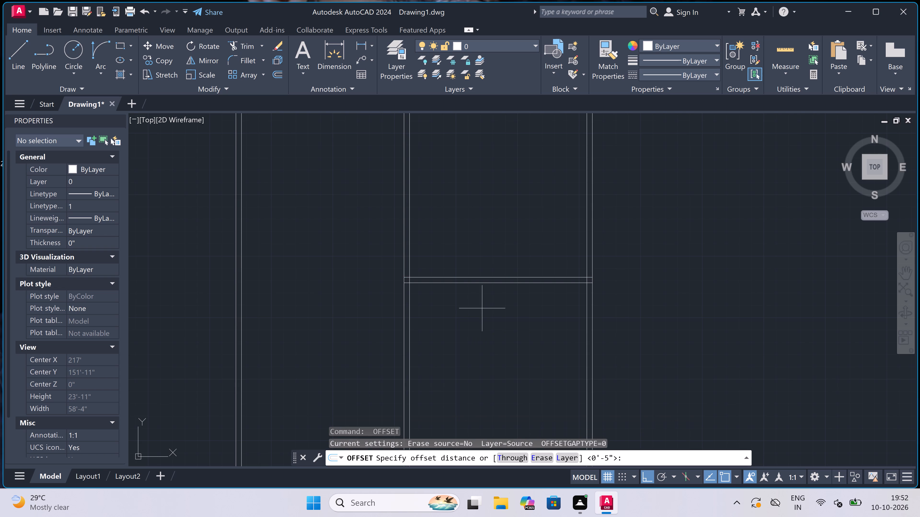
pyautogui.click(499, 280)
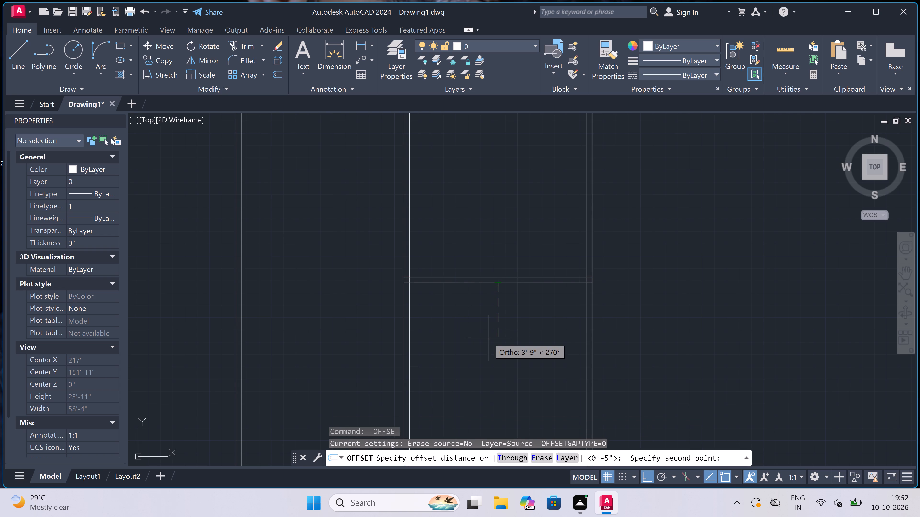
pyautogui.press('4')
pyautogui.write("'")
pyautogui.press('space')
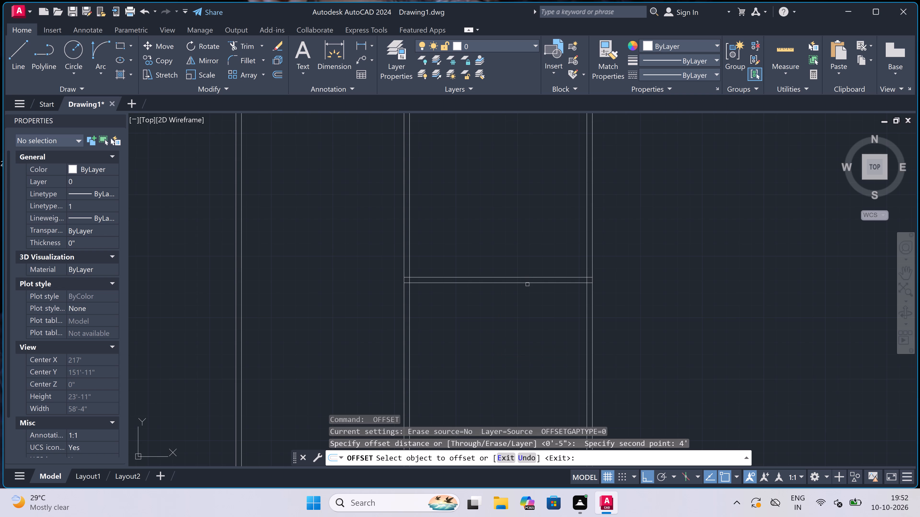
pyautogui.moveTo(527, 283); pyautogui.dragTo(525, 292)
pyautogui.click(500, 350)
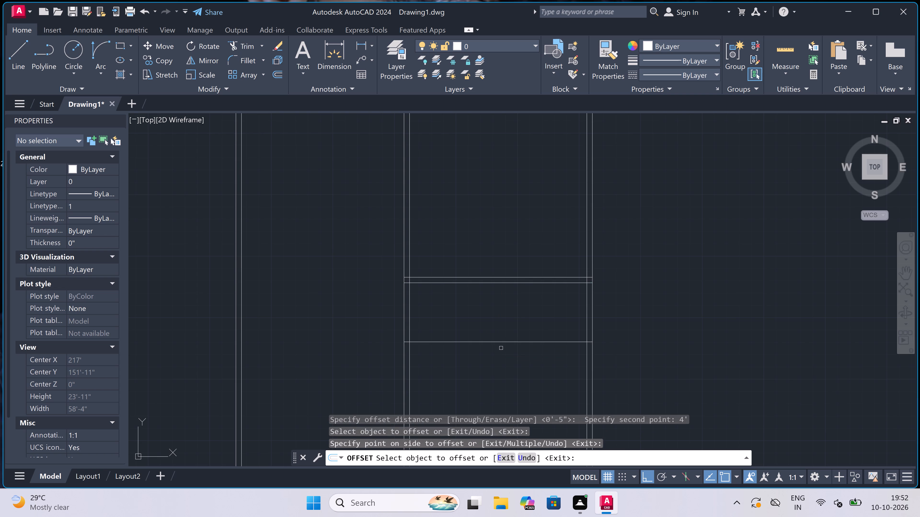
pyautogui.press('Escape')
# Offset the 4' strip's lower boundary line 4.5" downward to form its bottom wall.
pyautogui.press('space')
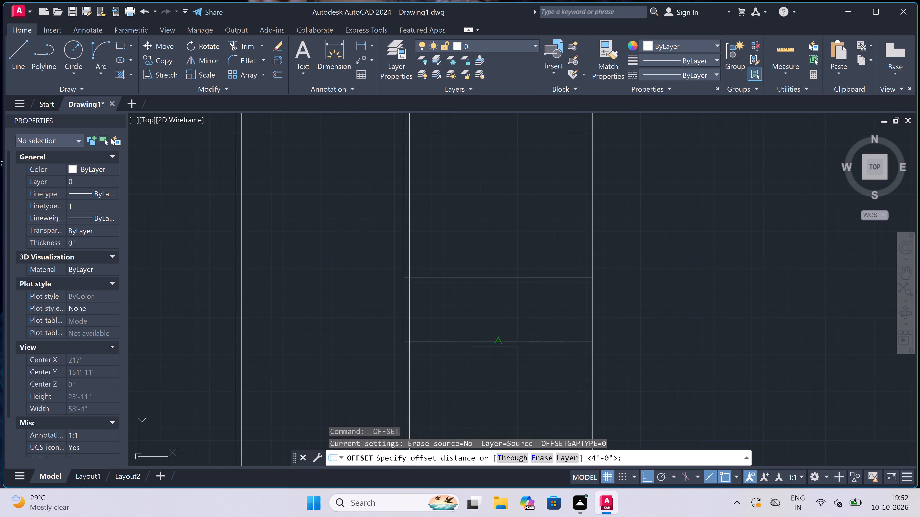
pyautogui.click(496, 339)
pyautogui.write('4,')
pyautogui.press('BackSpace')
pyautogui.write('.5')
pyautogui.hotkey('shift', '"')
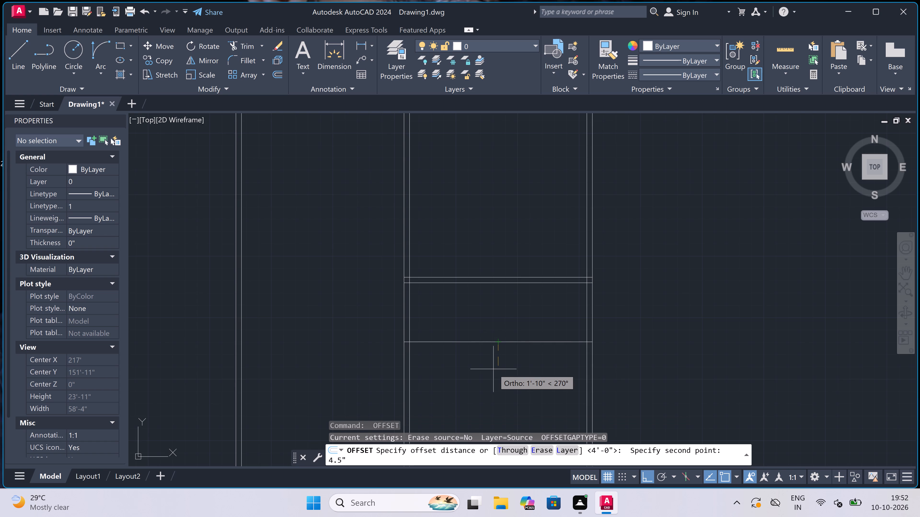
pyautogui.press('space')
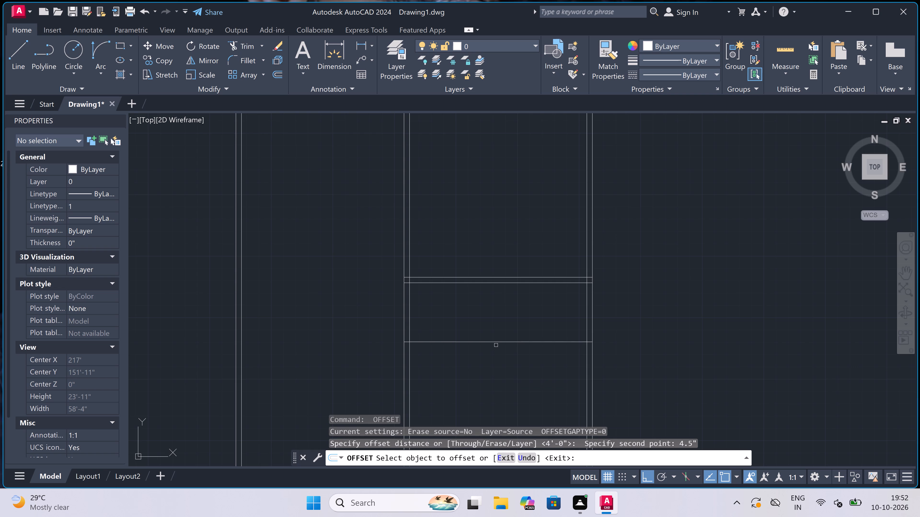
pyautogui.moveTo(496, 343); pyautogui.dragTo(496, 348)
pyautogui.click(493, 376)
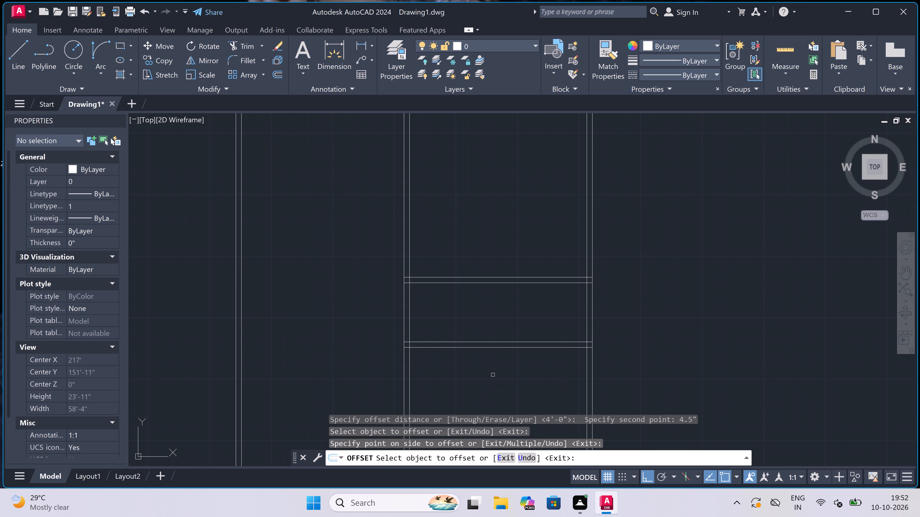
pyautogui.press('Escape')
# Draw a 4.5" thick partition across the 4' strip, starting 7' left of the right wall's inner face.
pyautogui.write('l')
pyautogui.press('space')
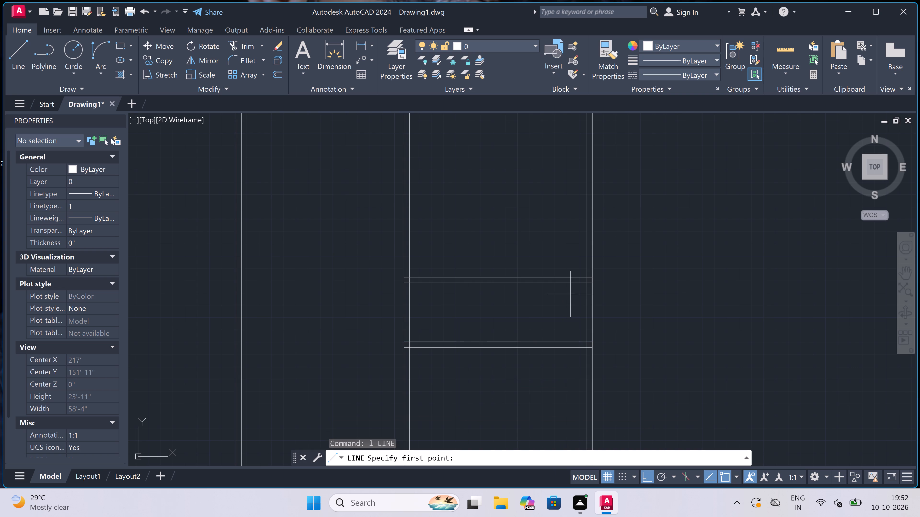
pyautogui.click(585, 283)
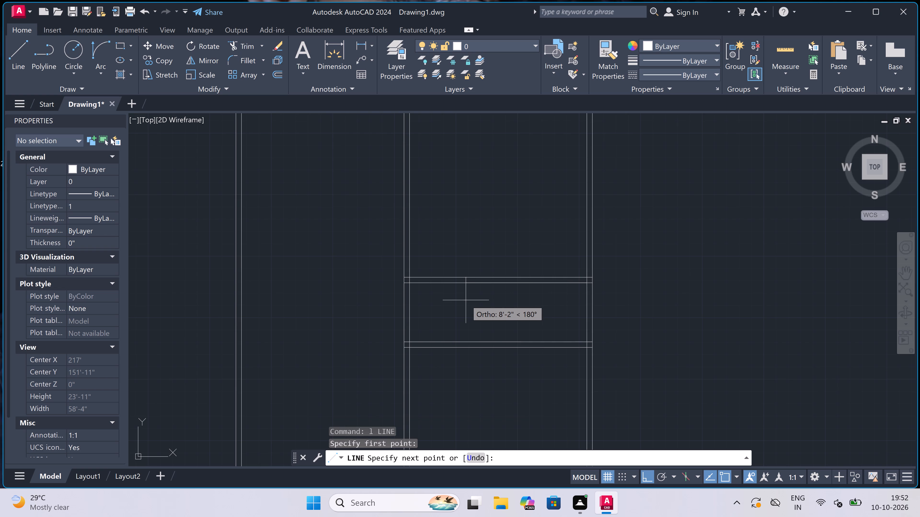
pyautogui.write("7'")
pyautogui.press('space')
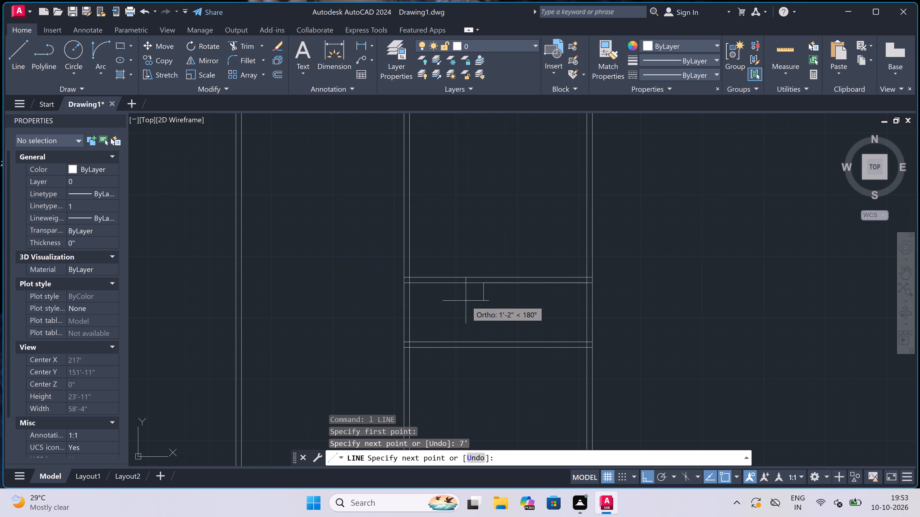
pyautogui.click(485, 342)
pyautogui.write('4.5')
pyautogui.write('"')
pyautogui.press('space')
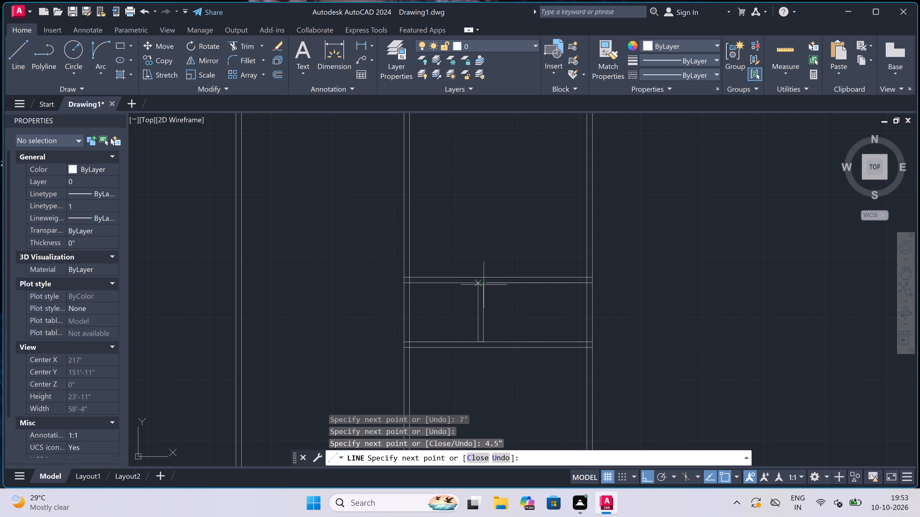
pyautogui.scroll(2, 478, 282)
pyautogui.click(478, 282)
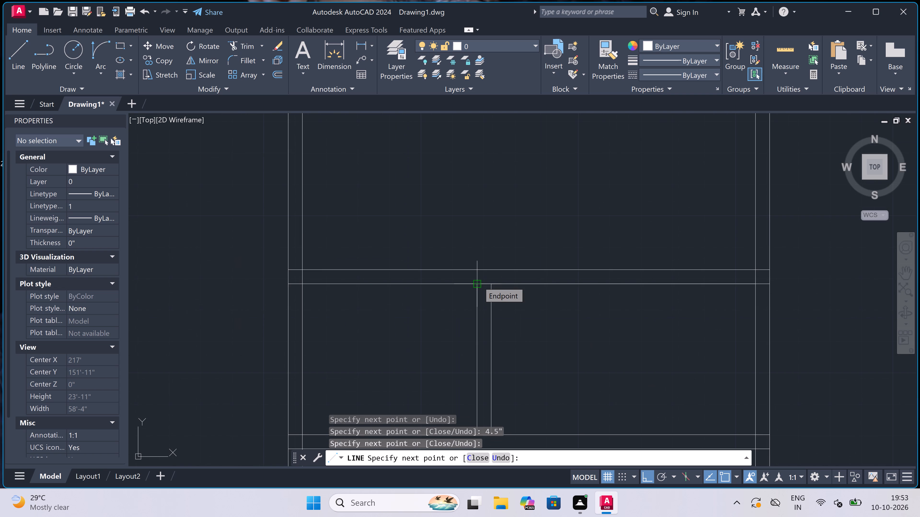
pyautogui.press('Escape')
# Trim both faces of the left wall between the 4' strip's upper and lower walls.
pyautogui.write('tr')
pyautogui.press('space')
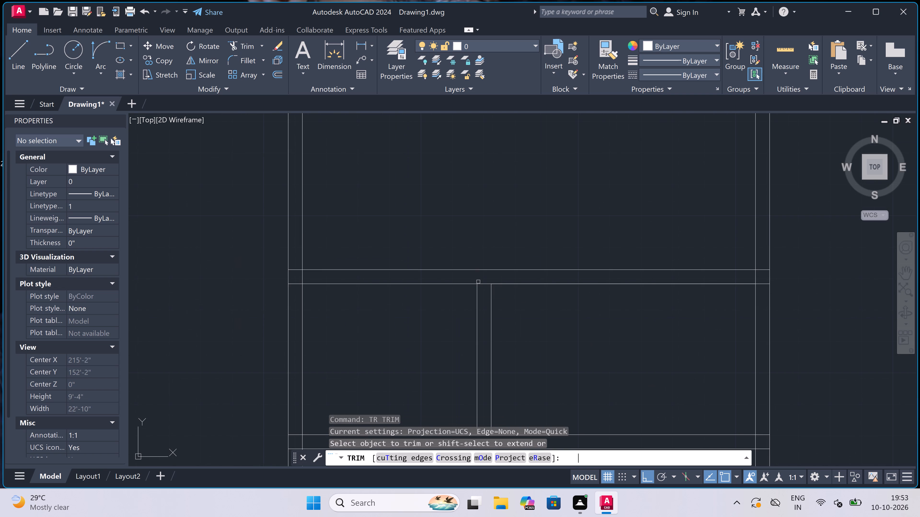
pyautogui.scroll(-2, 478, 282)
pyautogui.click(452, 301)
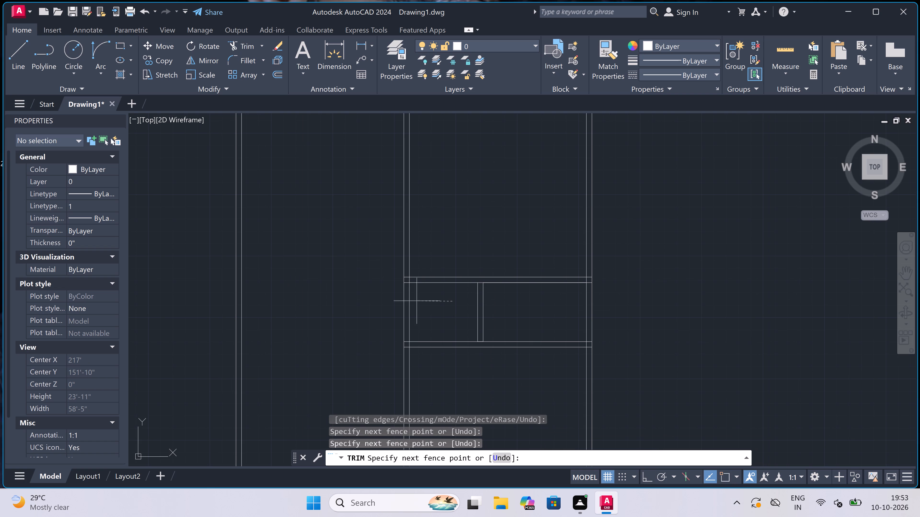
pyautogui.click(398, 301)
# Trim the overlapping lines at the left corner of the 4' strip's upper wall and where the partition meets that wall.
pyautogui.scroll(2, 417, 274)
pyautogui.scroll(1, 391, 280)
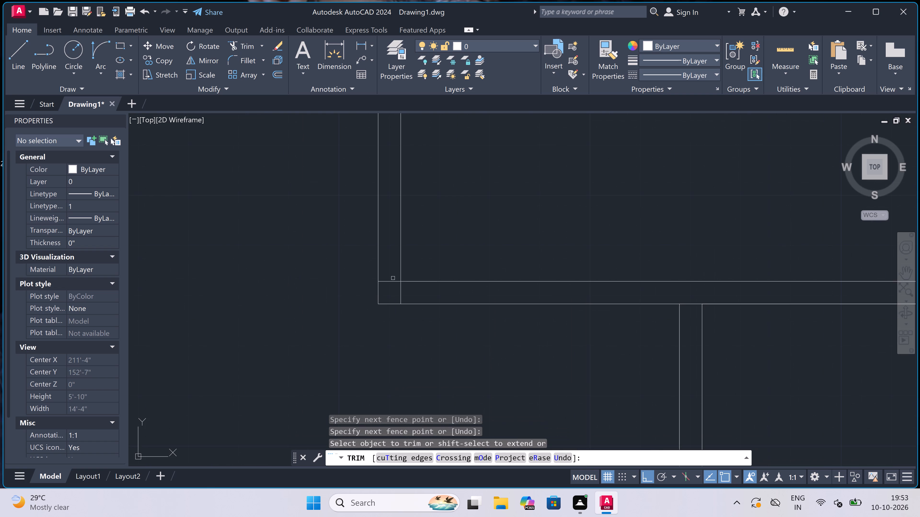
pyautogui.click(393, 278)
pyautogui.click(385, 297)
pyautogui.moveTo(387, 294); pyautogui.dragTo(390, 294)
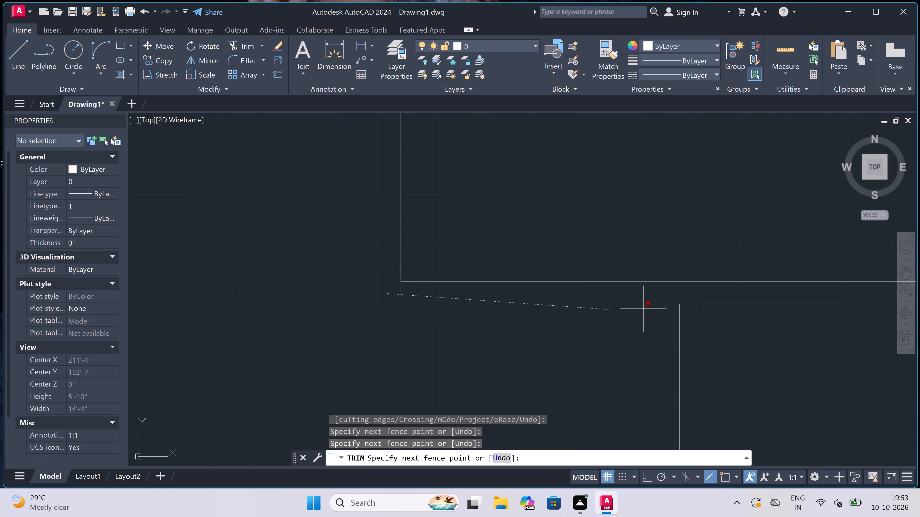
pyautogui.click(633, 289)
pyautogui.scroll(-4, 462, 275)
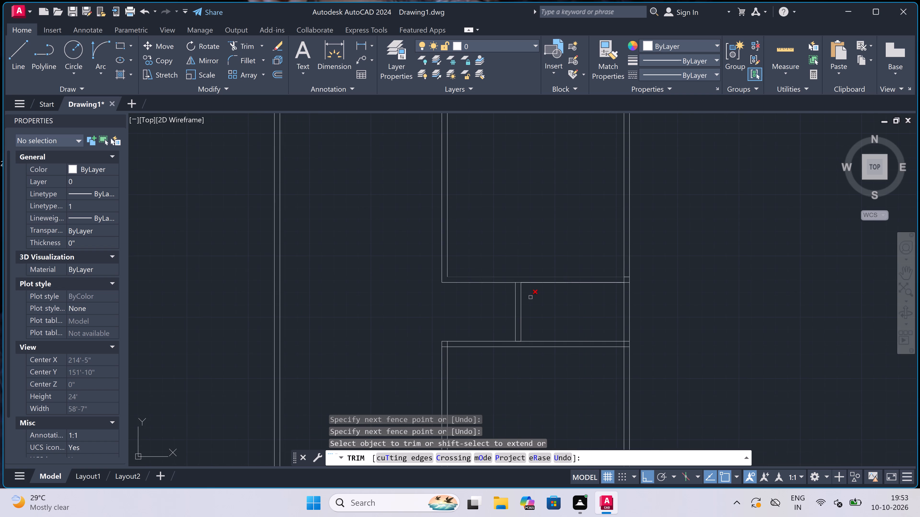
pyautogui.scroll(3, 518, 279)
pyautogui.click(518, 278)
pyautogui.click(513, 309)
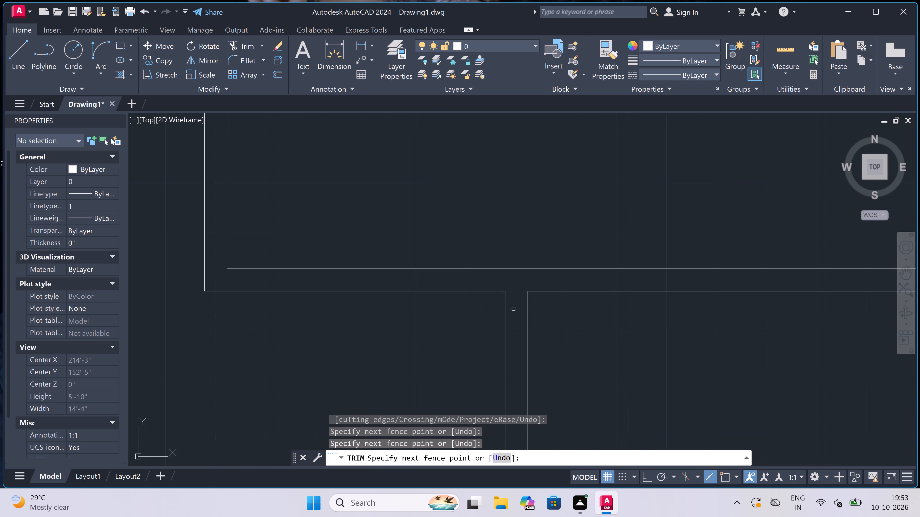
# Trim the overlapping lines at the left corner of the 4' strip's lower wall.
pyautogui.scroll(-4, 510, 272)
pyautogui.scroll(-1, 497, 323)
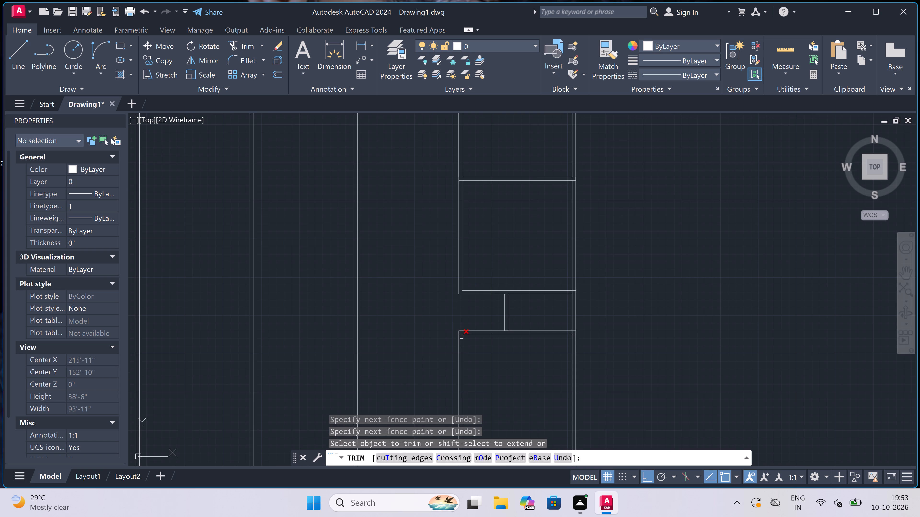
pyautogui.scroll(3, 461, 335)
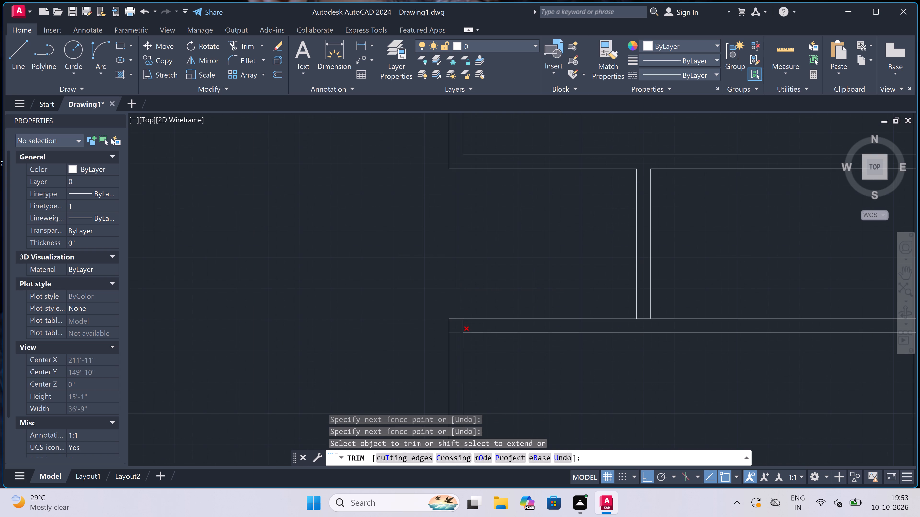
pyautogui.scroll(1, 460, 325)
pyautogui.click(460, 325)
pyautogui.click(471, 325)
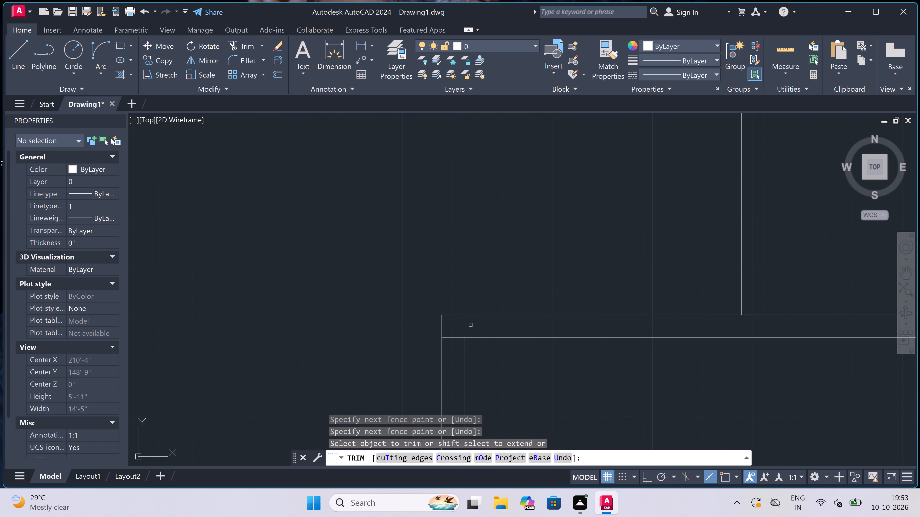
pyautogui.click(452, 334)
pyautogui.click(447, 358)
pyautogui.scroll(-4, 453, 286)
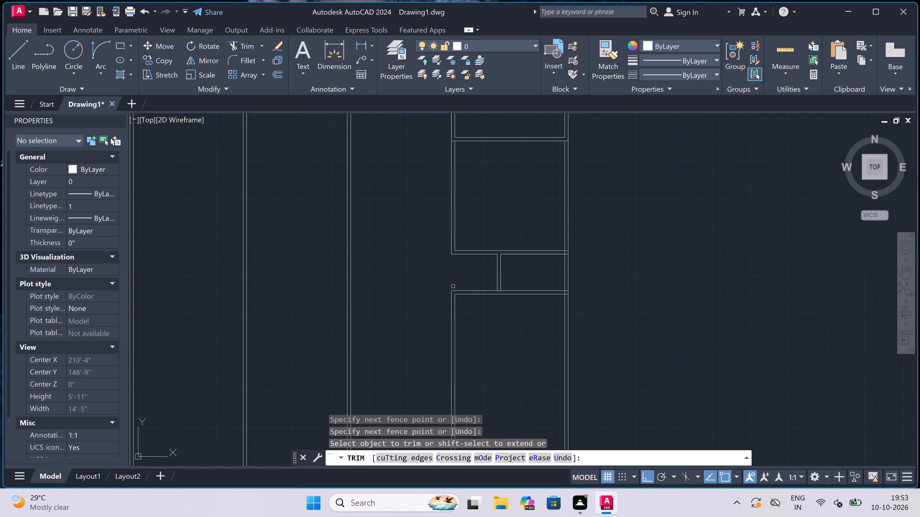
# Trim the lower wall's line between the partition's two faces where the partition meets the 4' strip's lower wall.
pyautogui.scroll(6, 503, 289)
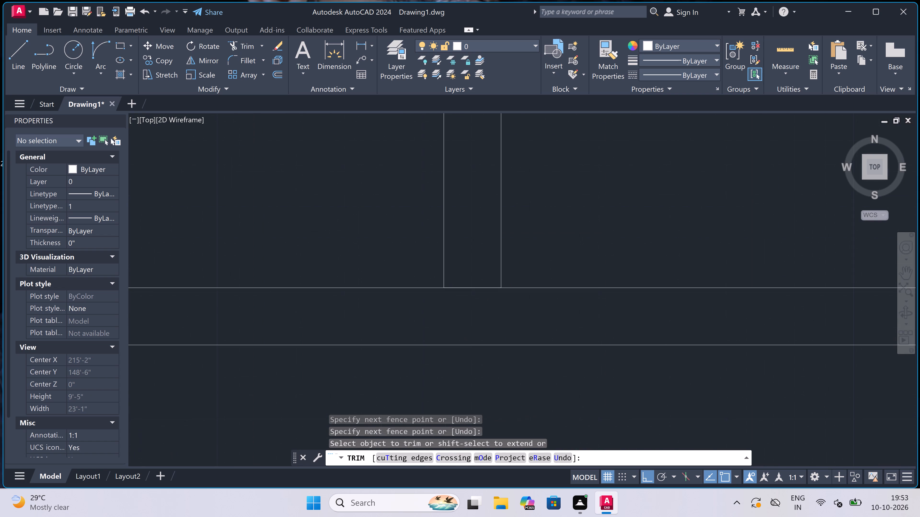
pyautogui.click(485, 299)
pyautogui.click(482, 258)
pyautogui.scroll(-5, 482, 258)
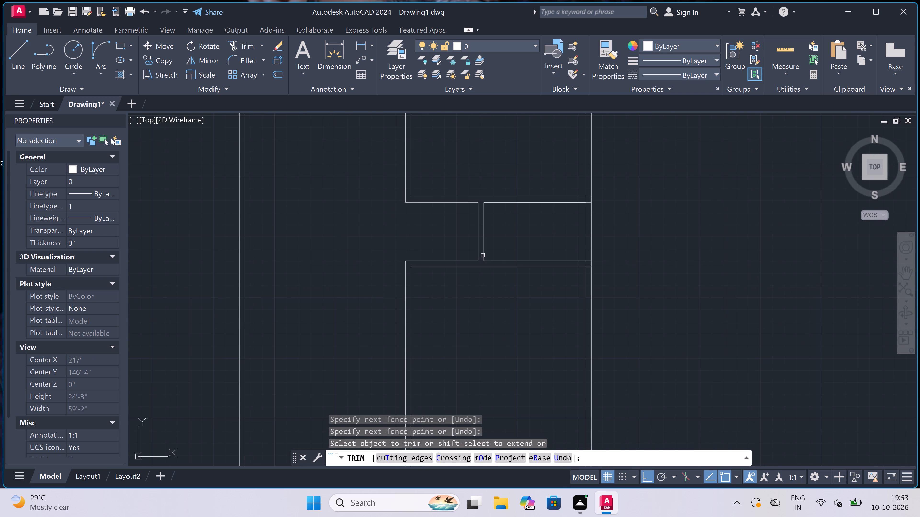
# Trim the overlapping lines where the 4' strip's upper and lower walls meet the right wall.
pyautogui.scroll(2, 584, 196)
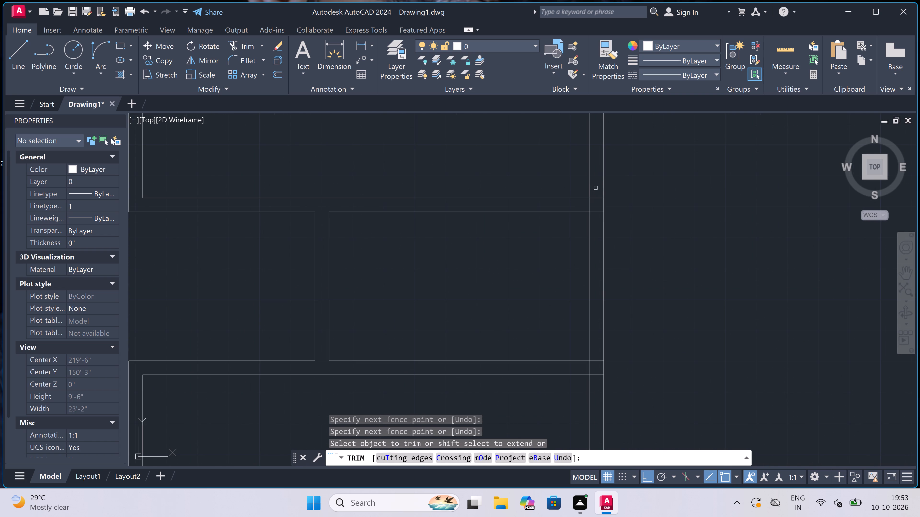
pyautogui.click(596, 188)
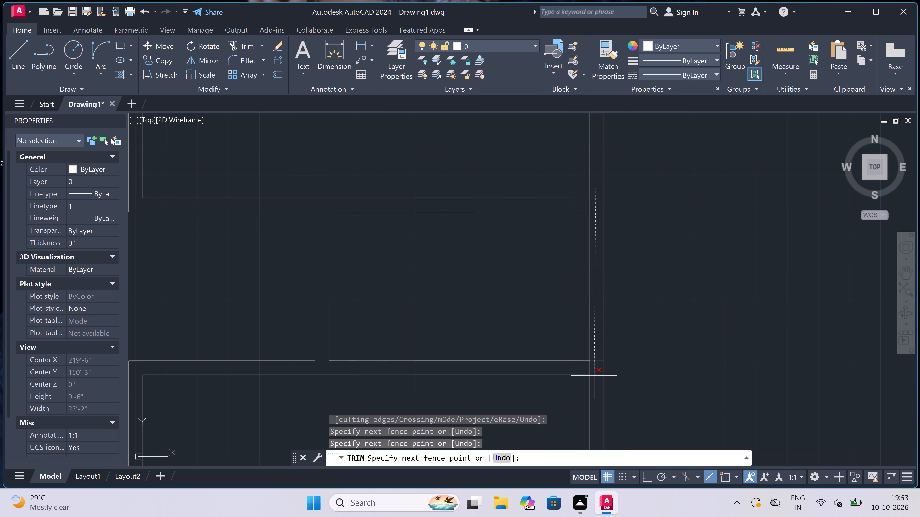
pyautogui.click(594, 375)
pyautogui.scroll(3, 593, 369)
pyautogui.click(593, 366)
pyautogui.click(537, 366)
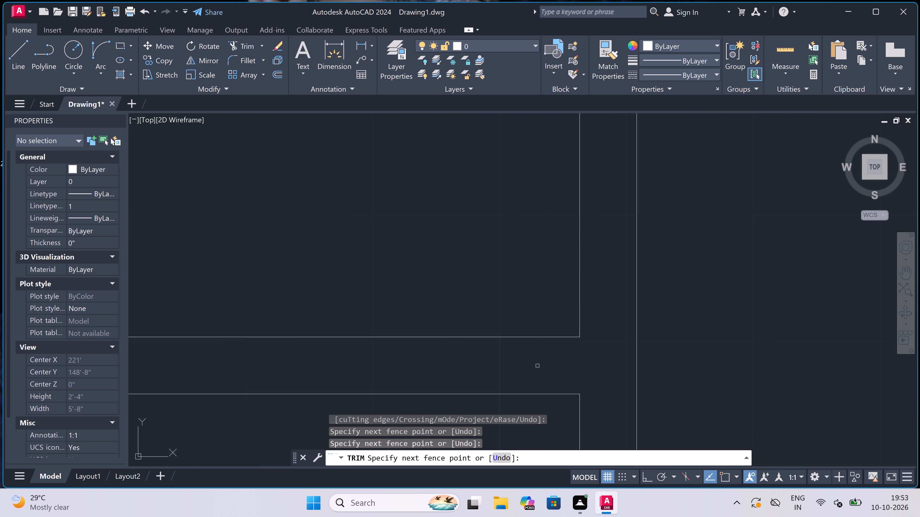
pyautogui.scroll(-5, 537, 365)
pyautogui.scroll(4, 549, 297)
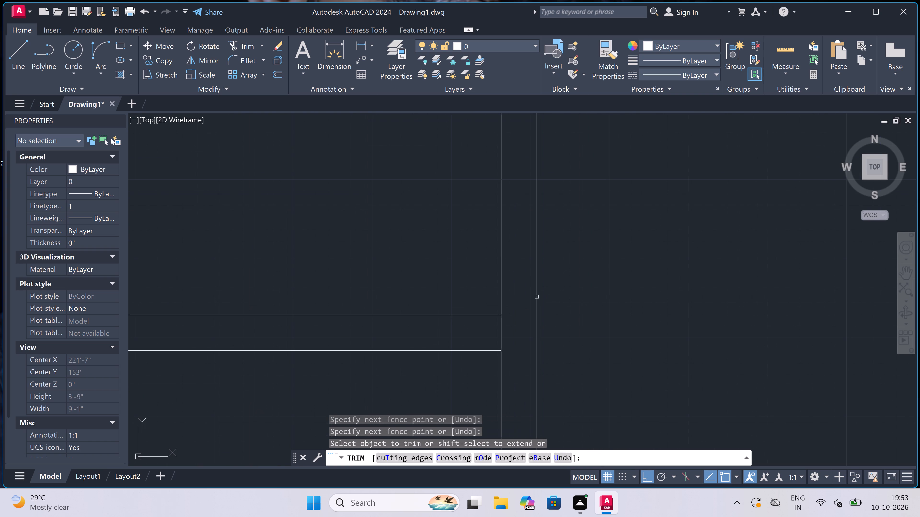
pyautogui.click(509, 319)
pyautogui.click(465, 332)
pyautogui.scroll(-8, 564, 294)
pyautogui.scroll(1, 562, 299)
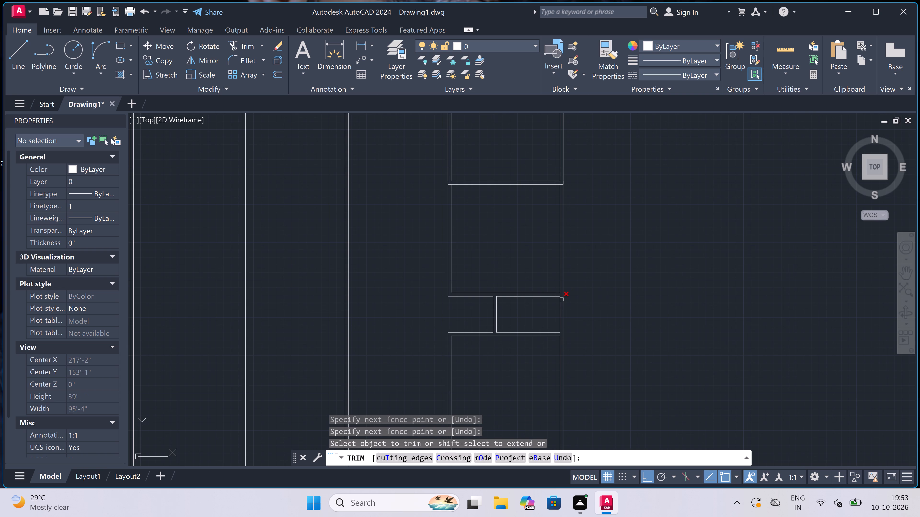
pyautogui.press('Escape')
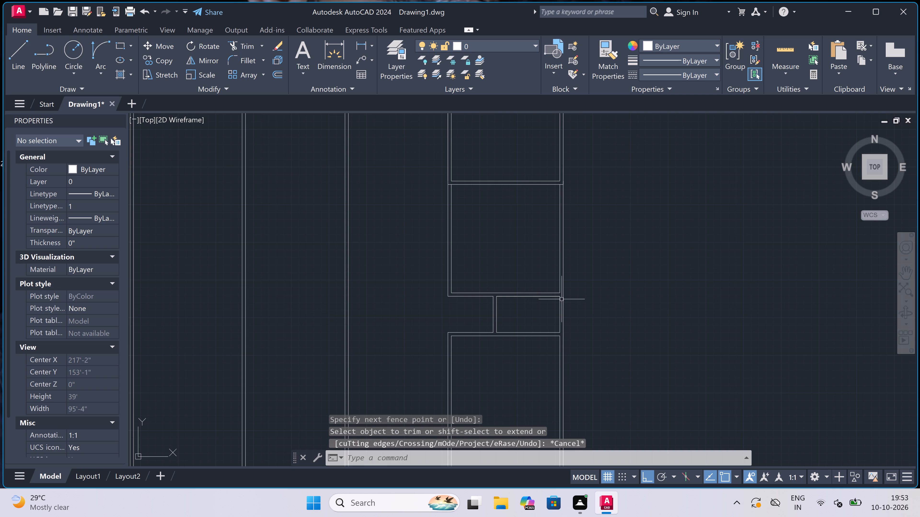
# Offset the lower face of the 4' strip's lower wall 6' downward.
pyautogui.scroll(-4, 562, 295)
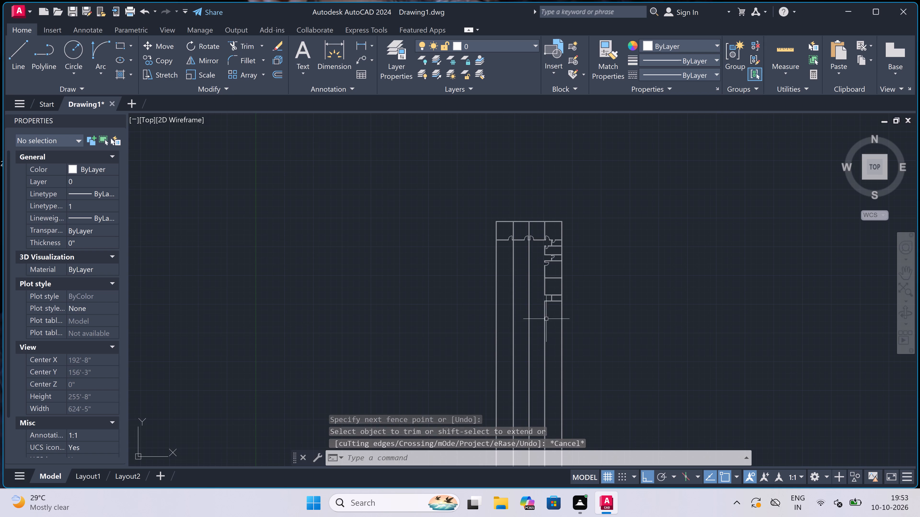
pyautogui.scroll(1, 541, 325)
pyautogui.scroll(4, 570, 279)
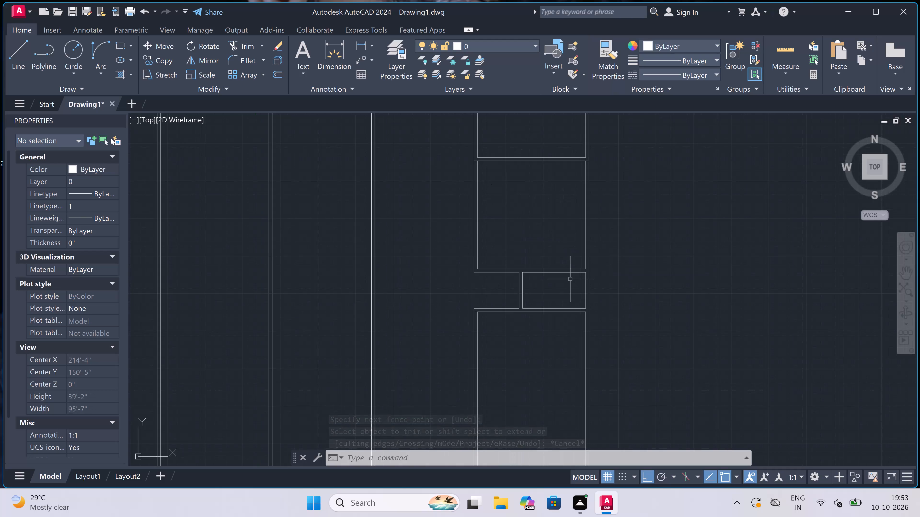
pyautogui.write('o')
pyautogui.press('space')
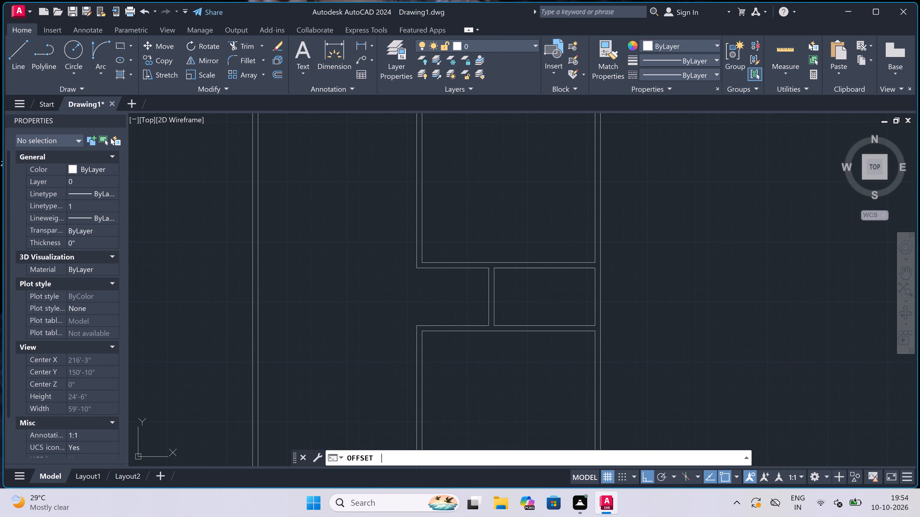
pyautogui.click(490, 333)
pyautogui.scroll(-2, 489, 333)
pyautogui.scroll(3, 486, 357)
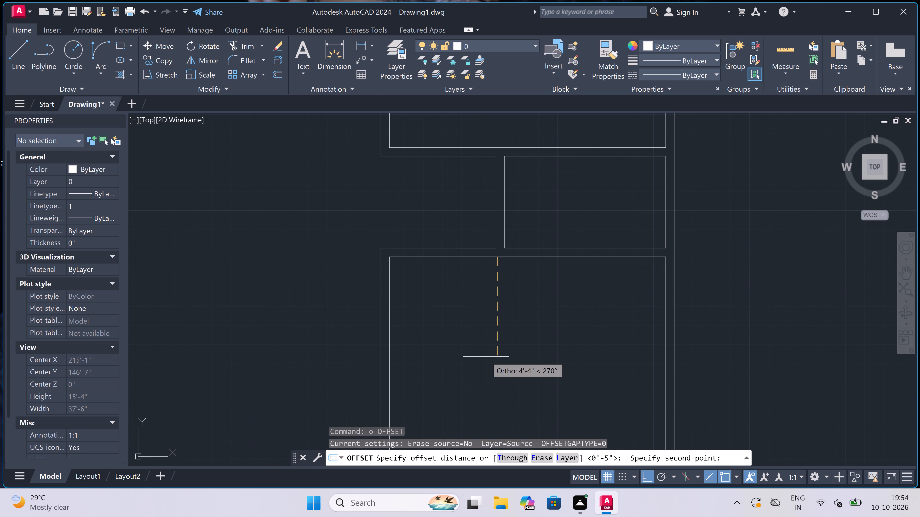
pyautogui.press('6')
pyautogui.write("'")
pyautogui.press('space')
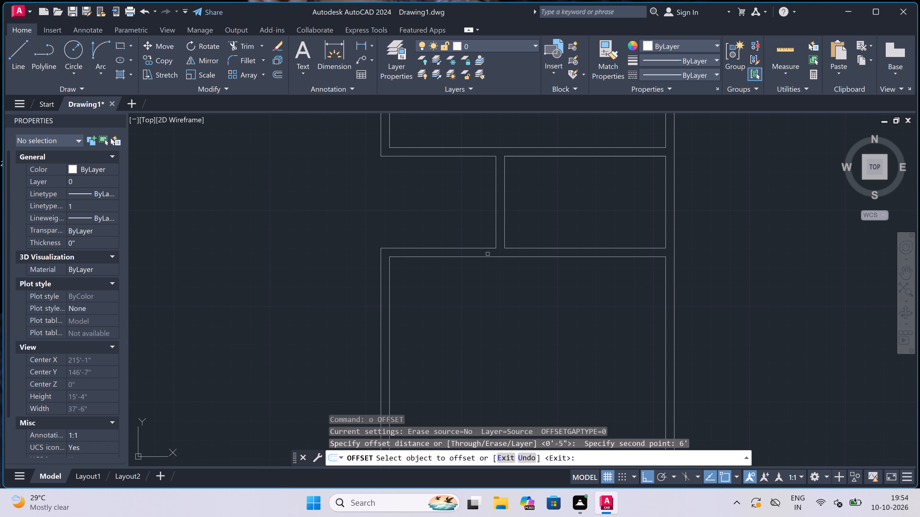
pyautogui.moveTo(485, 257); pyautogui.dragTo(485, 271)
pyautogui.click(491, 313)
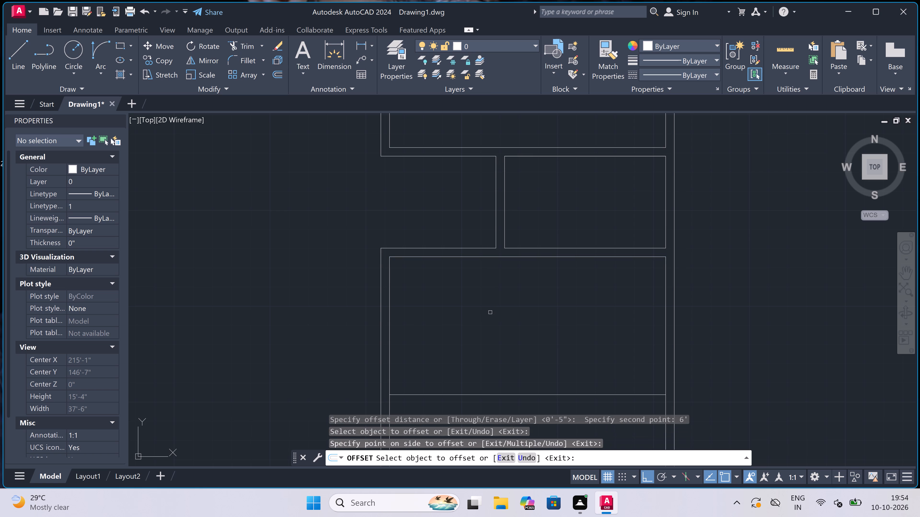
pyautogui.press('Escape')
# Offset the new cross line 4.5" downward to form a wall below the 6' space.
pyautogui.press('space')
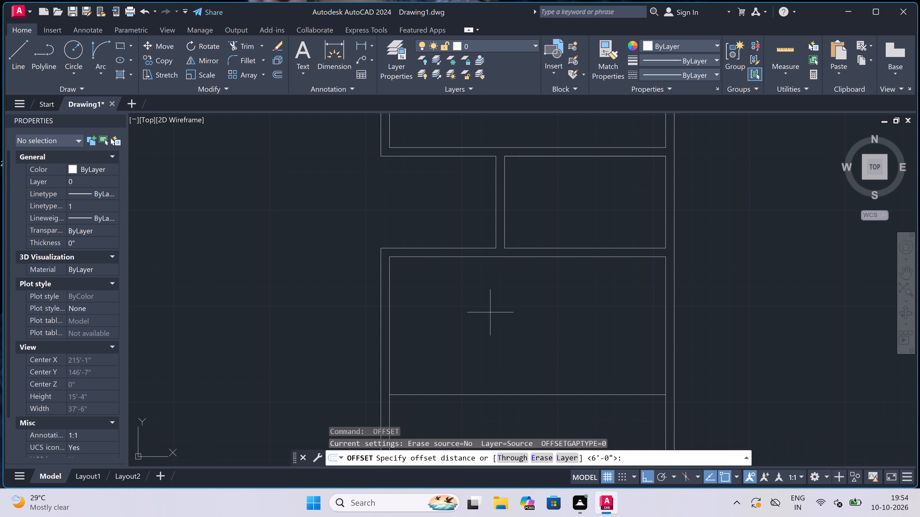
pyautogui.scroll(-3, 519, 256)
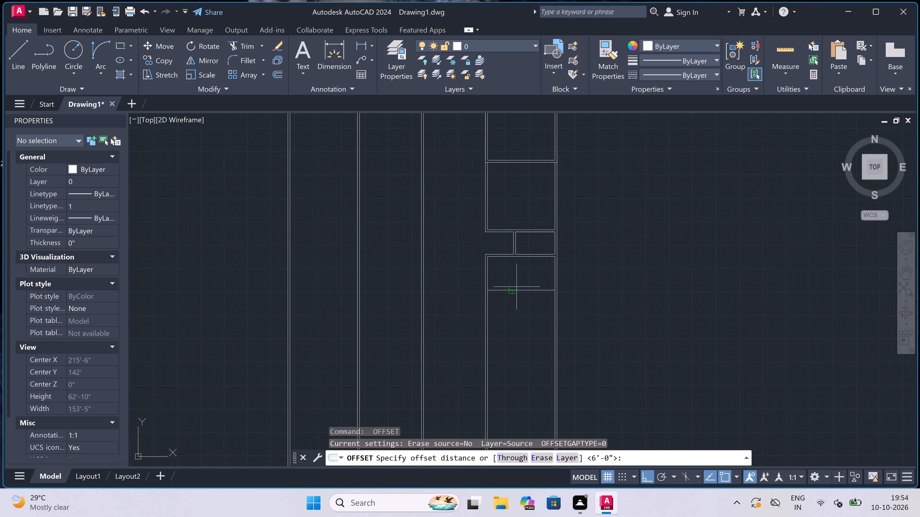
pyautogui.scroll(2, 517, 287)
pyautogui.click(516, 296)
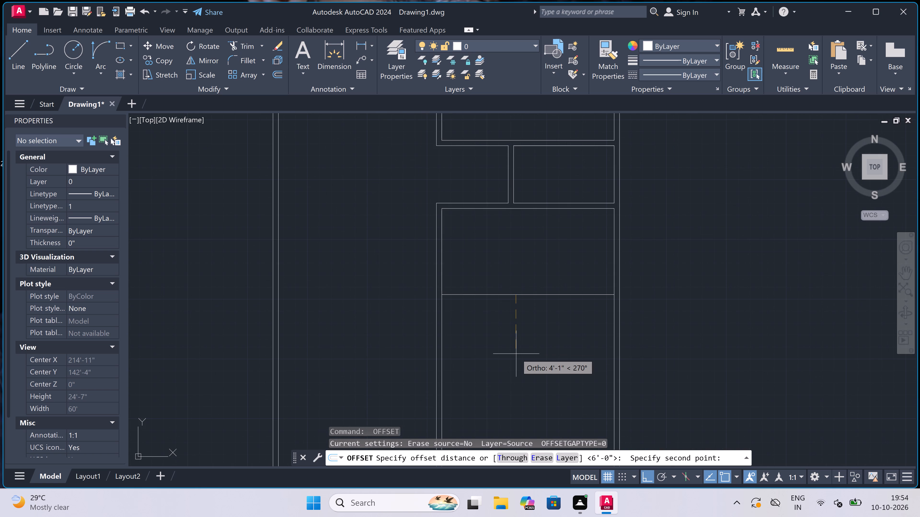
pyautogui.write('4.')
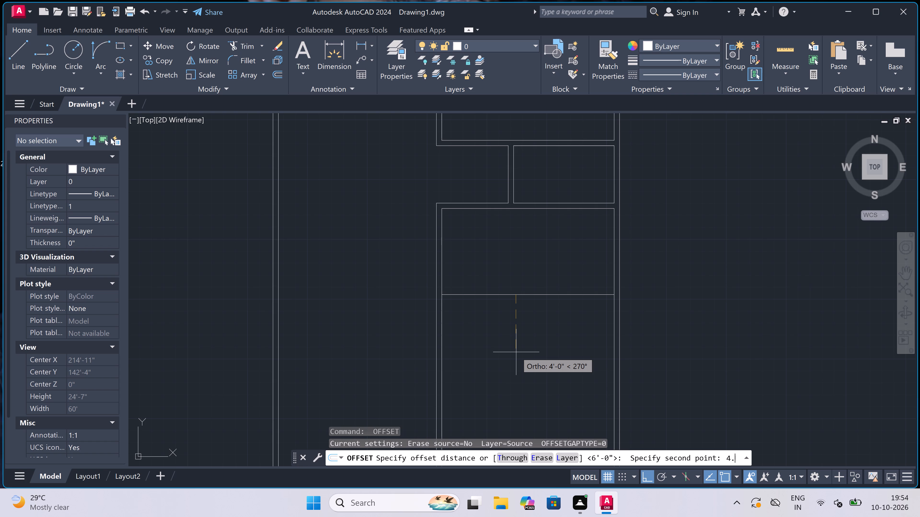
pyautogui.press('5')
pyautogui.hotkey('shift', '"')
pyautogui.press('space')
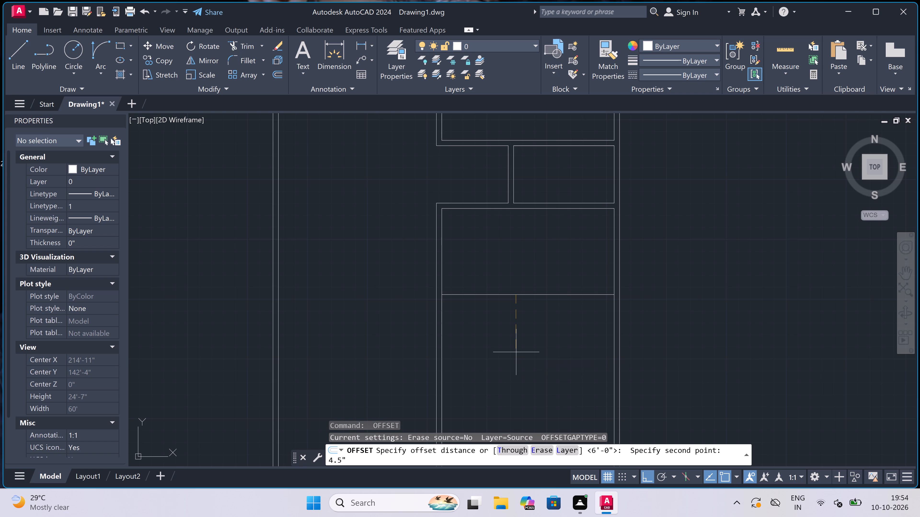
pyautogui.click(496, 295)
pyautogui.click(493, 328)
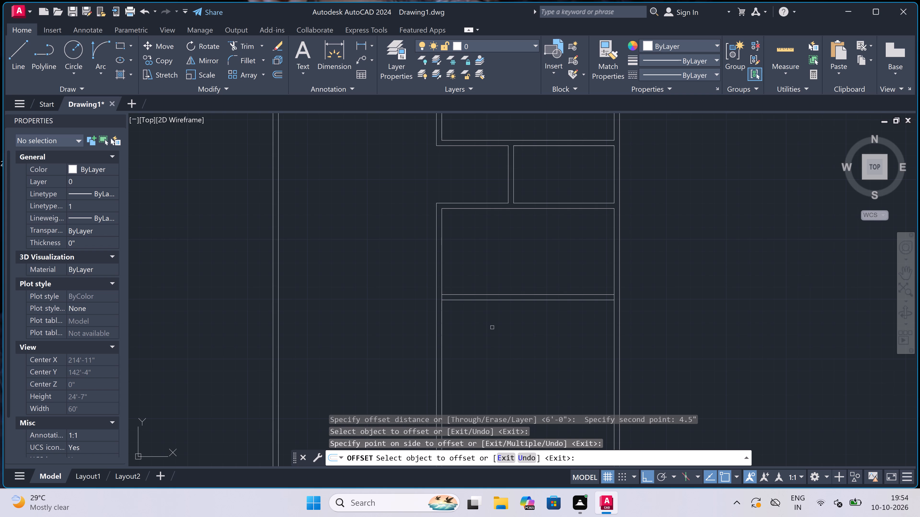
pyautogui.press('Escape')
# Offset the lower face of the wall below the 6' space 4' downward.
pyautogui.press('space')
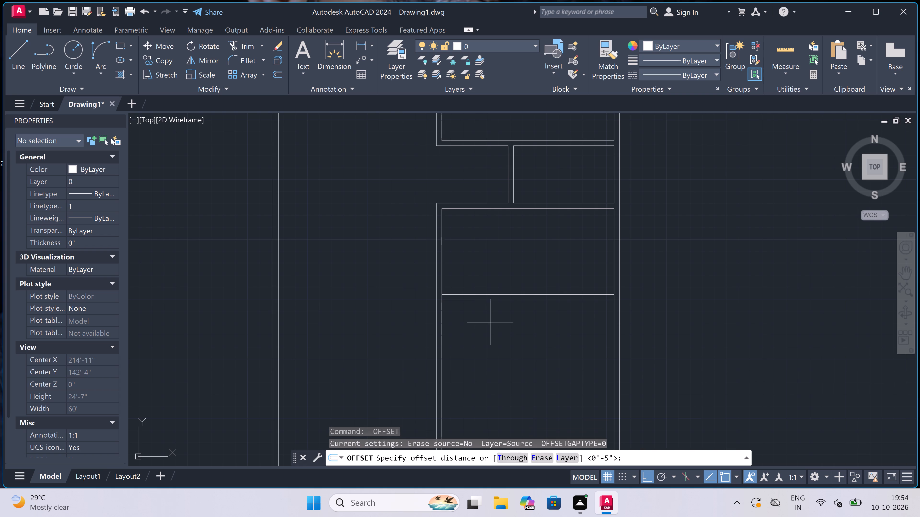
pyautogui.click(492, 302)
pyautogui.write("4'")
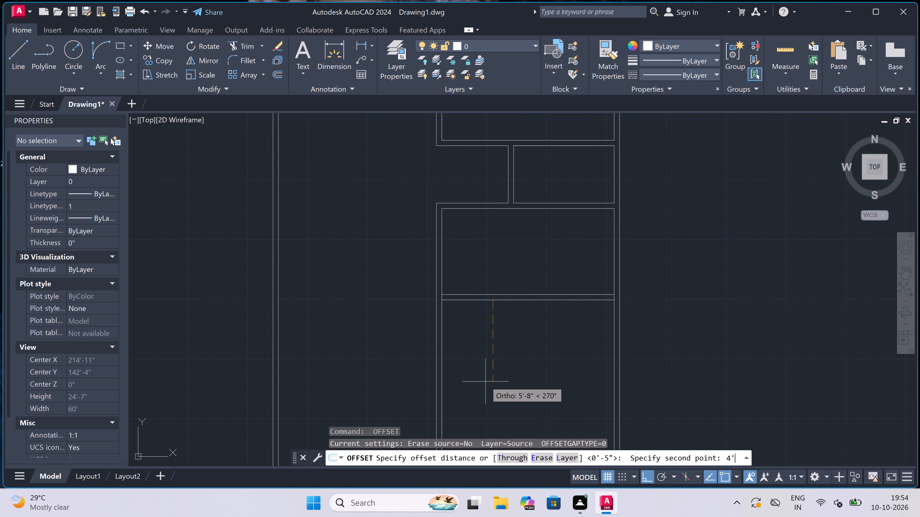
pyautogui.press('space')
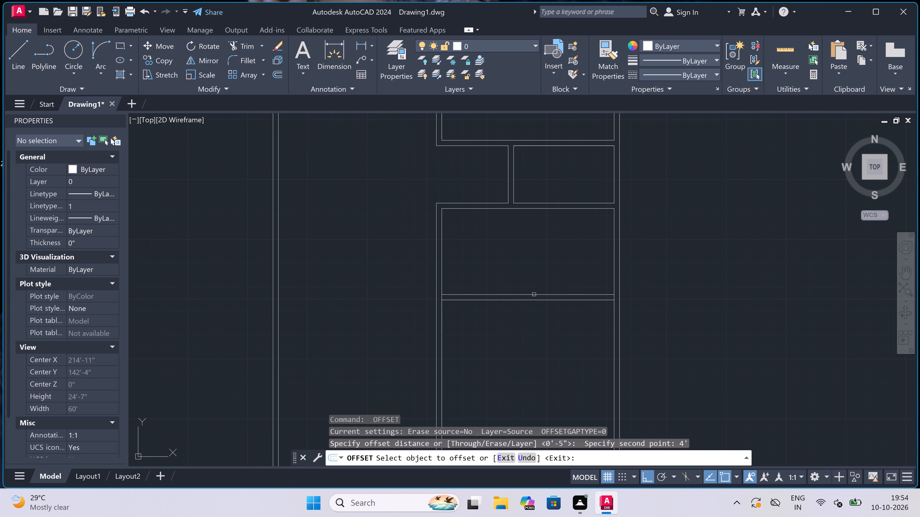
pyautogui.moveTo(529, 301); pyautogui.dragTo(529, 309)
pyautogui.click(526, 348)
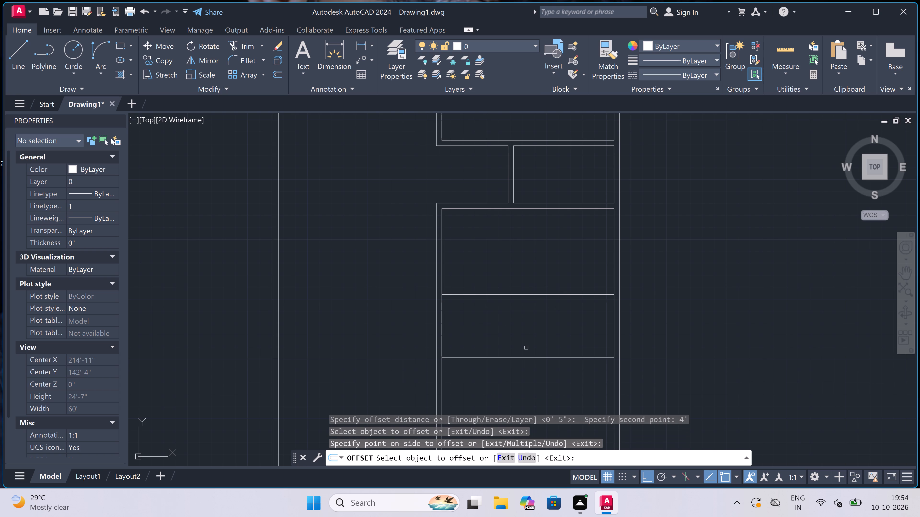
pyautogui.press('Escape')
# Offset the lowest cross line 4.5" downward to form a wall below the 4' space.
pyautogui.press('space')
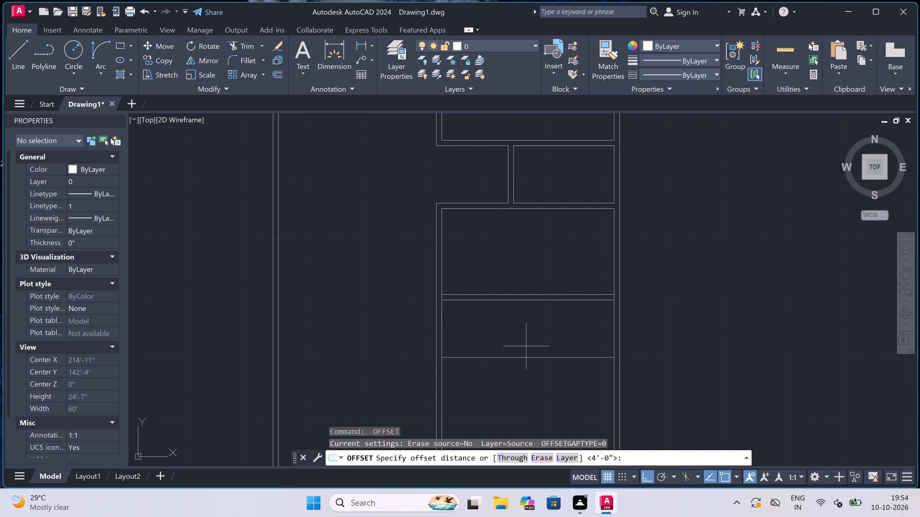
pyautogui.click(523, 356)
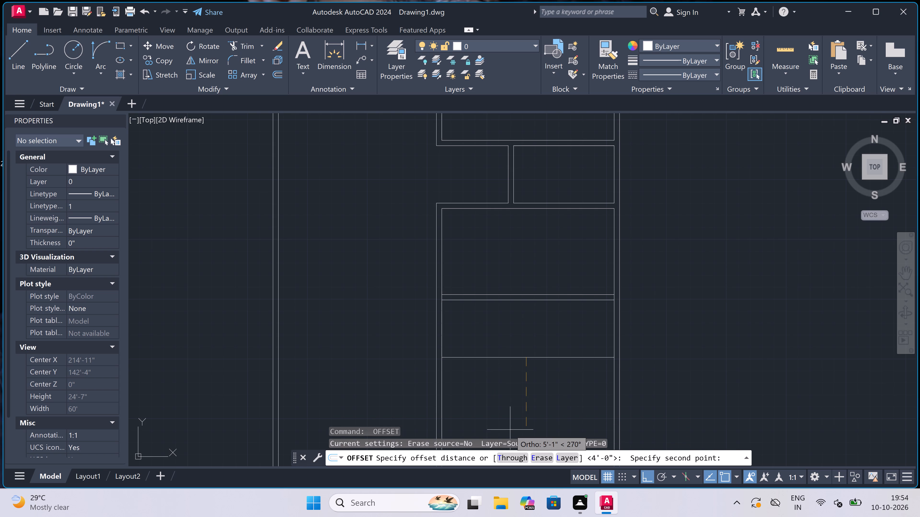
pyautogui.write('4.5')
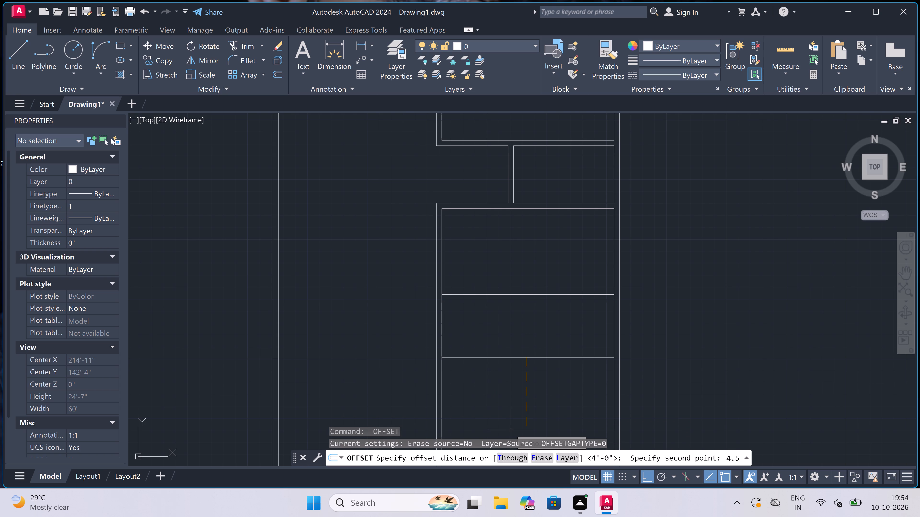
pyautogui.hotkey('shift', '"')
pyautogui.press('space')
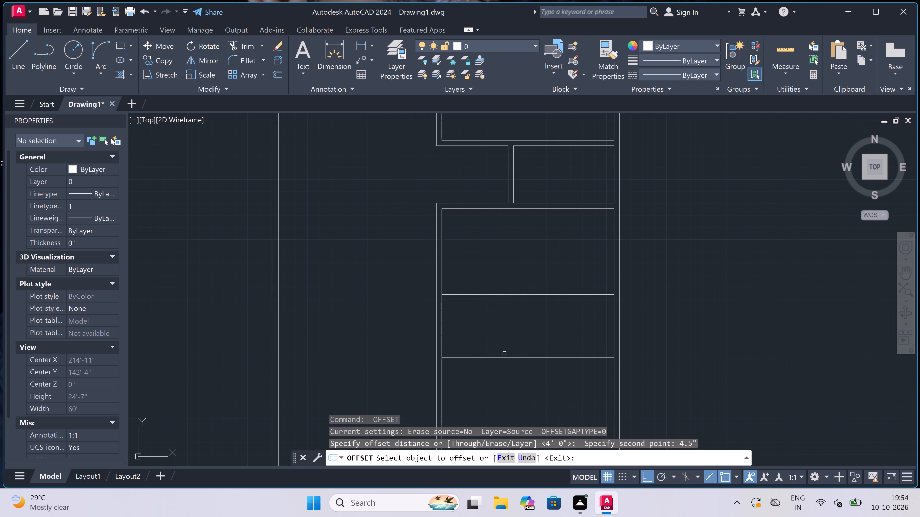
pyautogui.moveTo(500, 359); pyautogui.dragTo(499, 372)
pyautogui.click(498, 381)
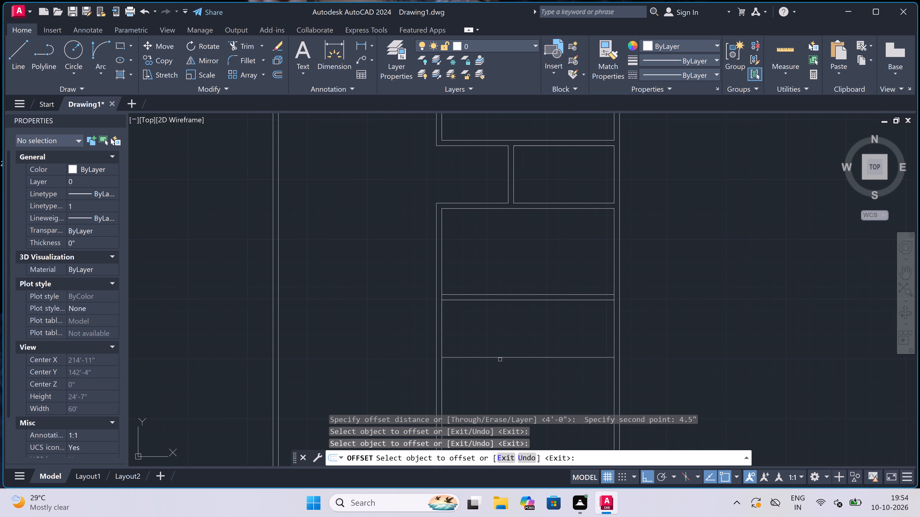
pyautogui.click(500, 356)
pyautogui.click(497, 373)
pyautogui.scroll(-3, 497, 367)
pyautogui.scroll(3, 497, 380)
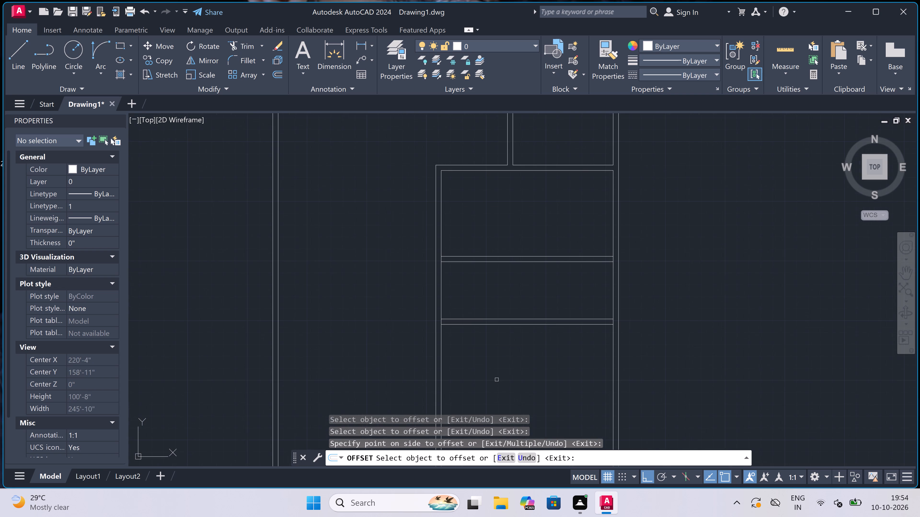
pyautogui.press('Escape')
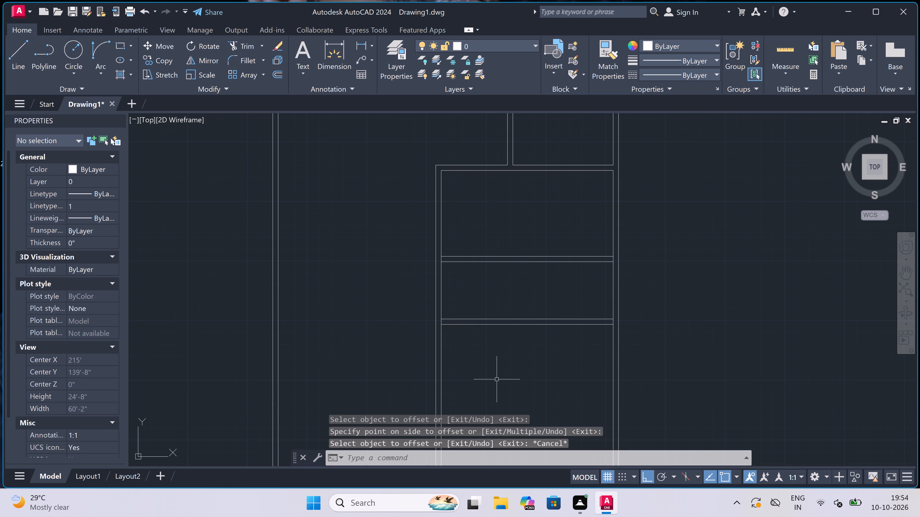
# Offset the lower face of the wall below the 4' space 13' downward.
pyautogui.press('space')
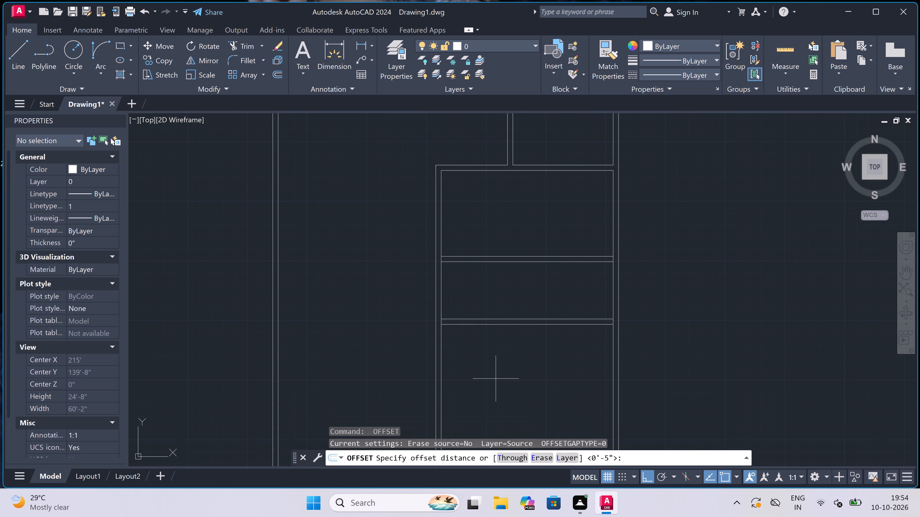
pyautogui.scroll(-2, 496, 378)
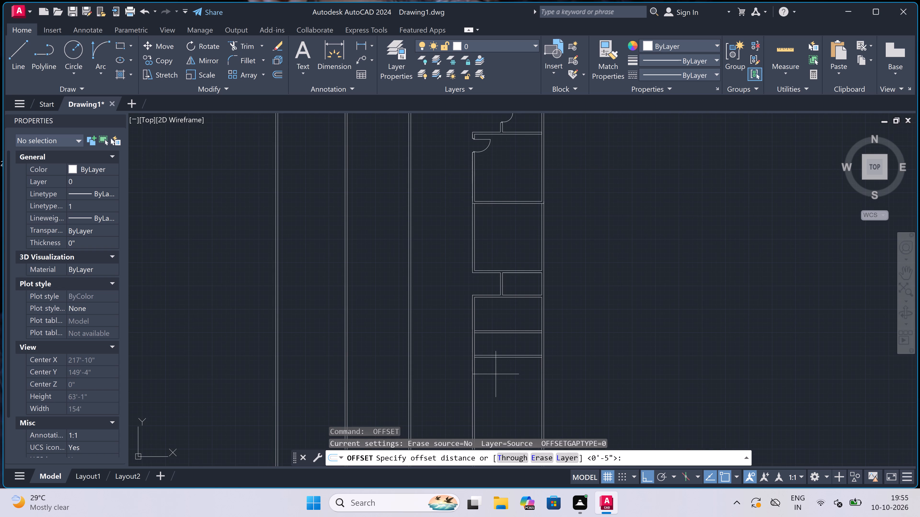
pyautogui.scroll(1, 496, 374)
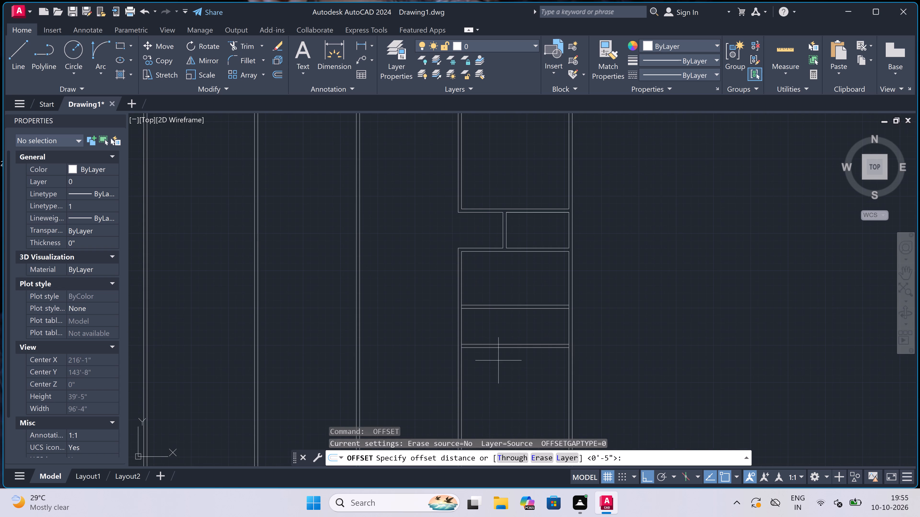
pyautogui.click(498, 347)
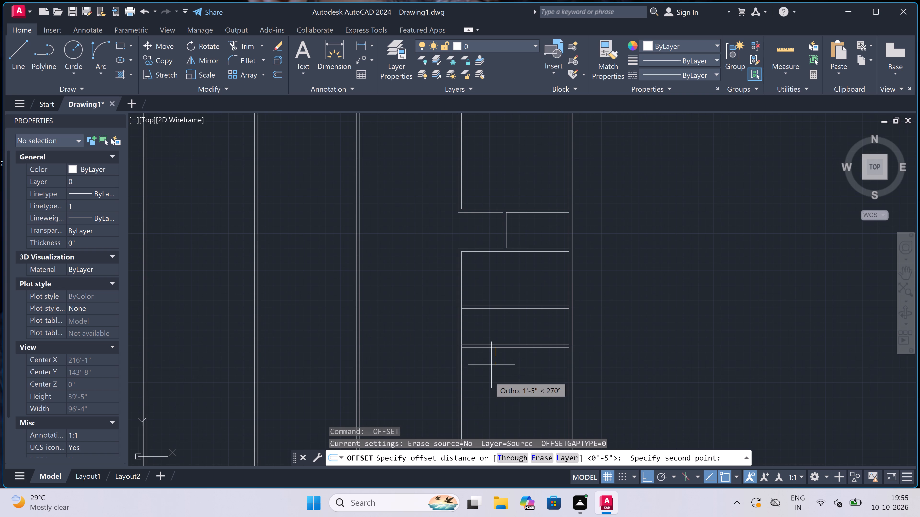
pyautogui.scroll(-4, 494, 326)
pyautogui.scroll(4, 489, 349)
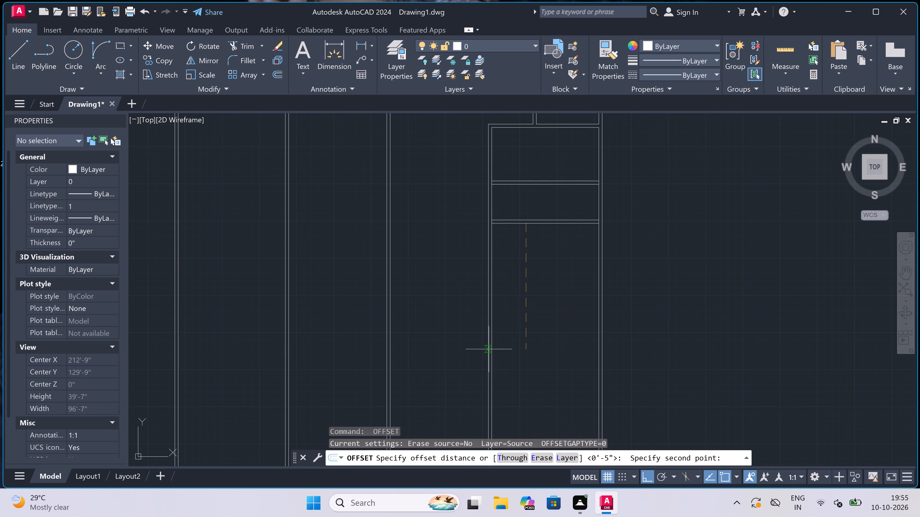
pyautogui.write('13')
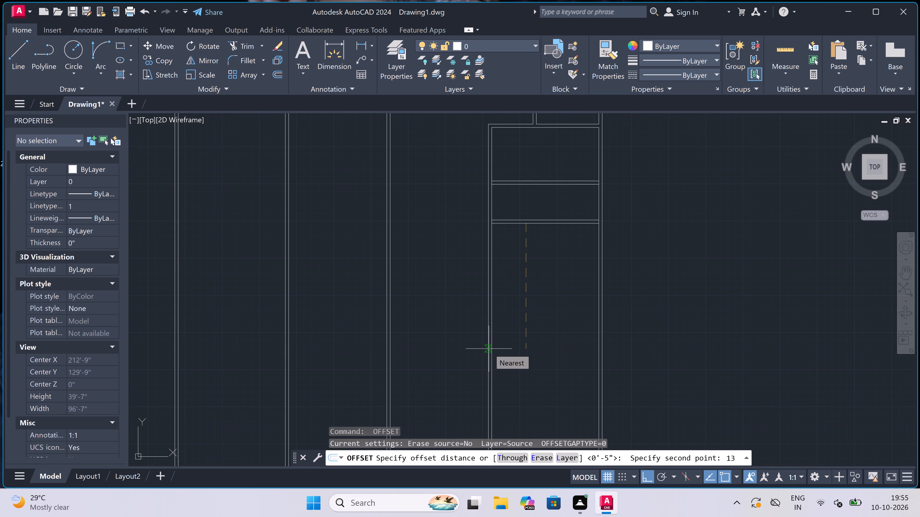
pyautogui.write("'")
pyautogui.press('space')
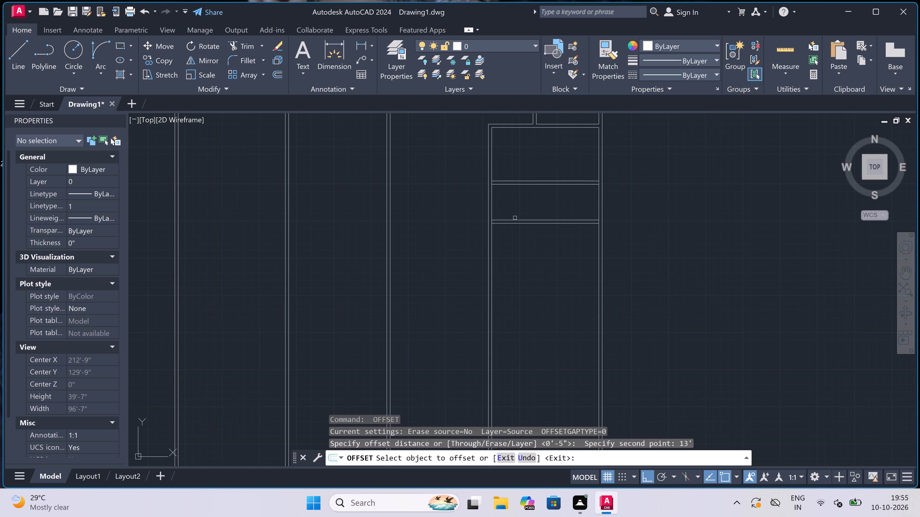
pyautogui.scroll(2, 517, 220)
pyautogui.moveTo(518, 228); pyautogui.dragTo(517, 237)
pyautogui.click(520, 307)
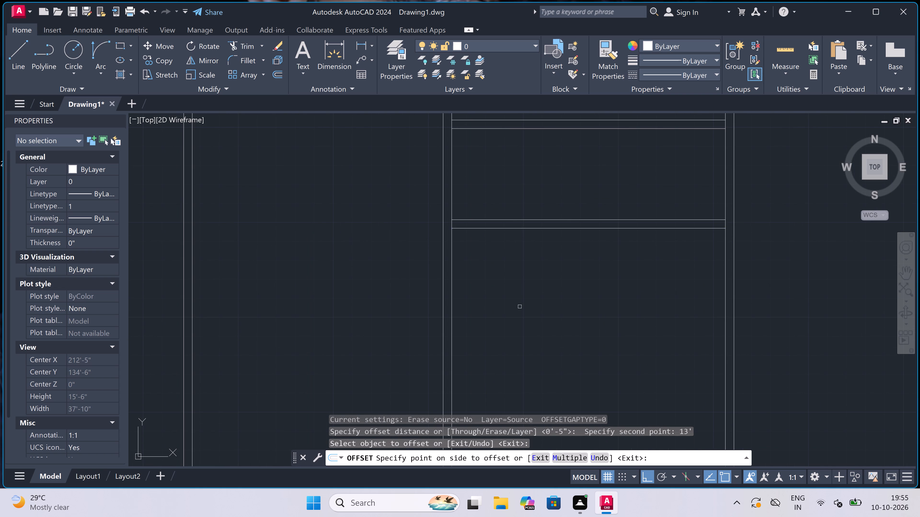
pyautogui.scroll(-5, 520, 307)
pyautogui.scroll(4, 521, 324)
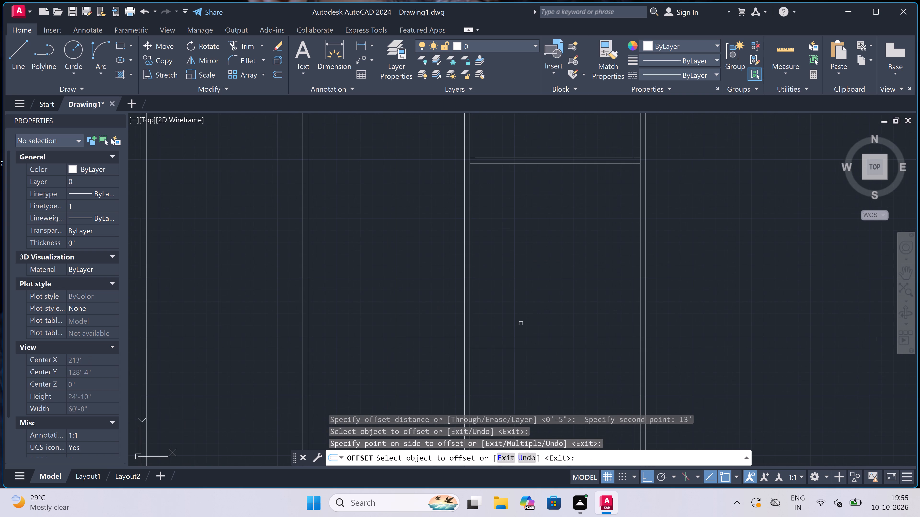
pyautogui.press('Escape')
# Offset the new lowest cross line 4.5" downward to form a wall below the 13' space.
pyautogui.press('space')
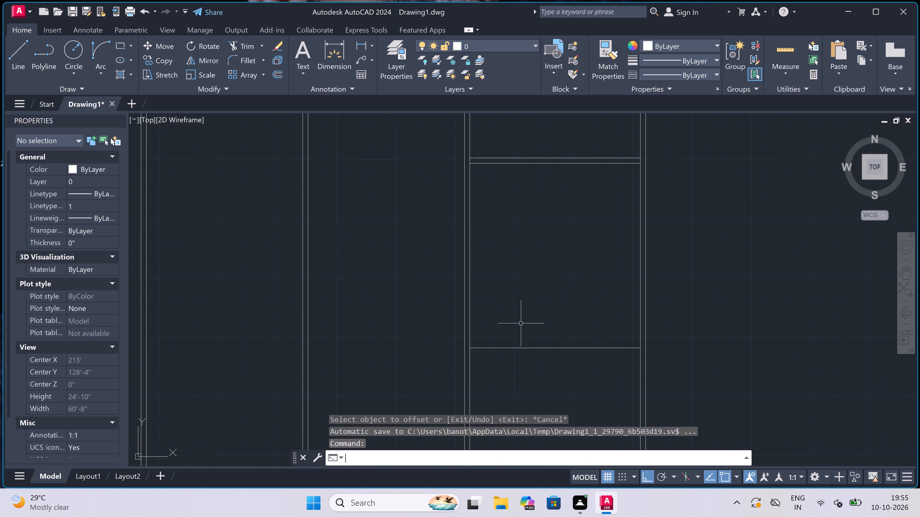
pyautogui.click(526, 349)
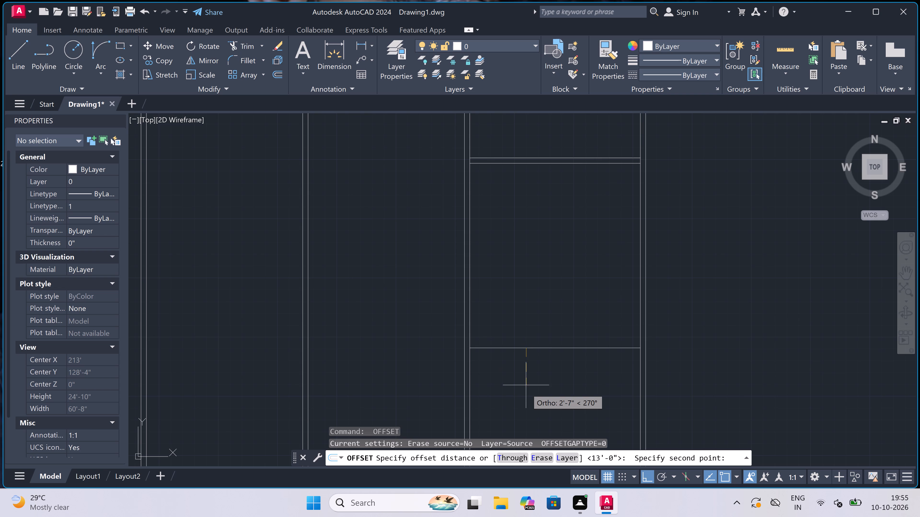
pyautogui.write('4.5')
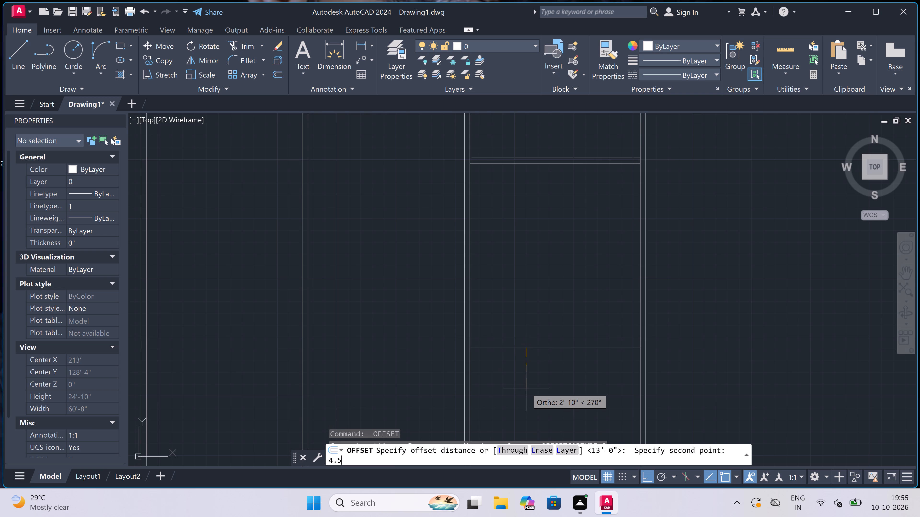
pyautogui.write('"')
pyautogui.press('space')
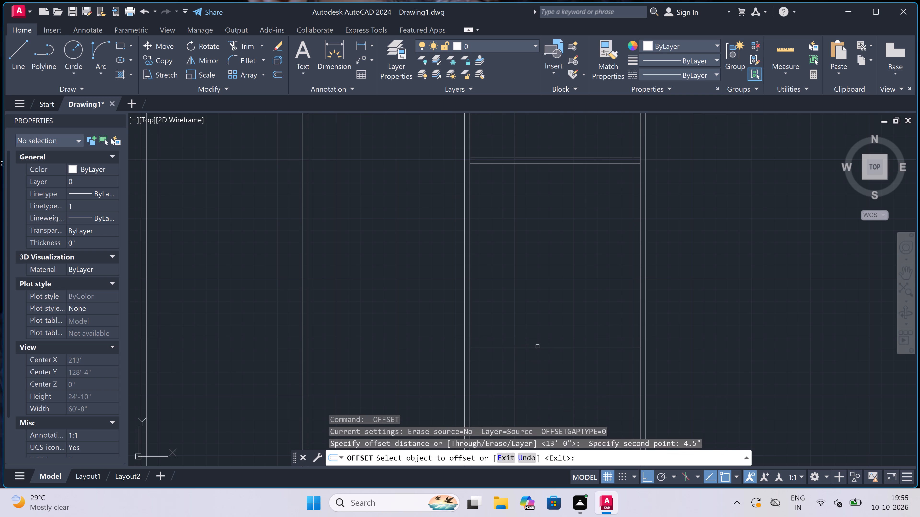
pyautogui.moveTo(536, 348); pyautogui.dragTo(536, 365)
pyautogui.click(532, 378)
pyautogui.scroll(-5, 517, 316)
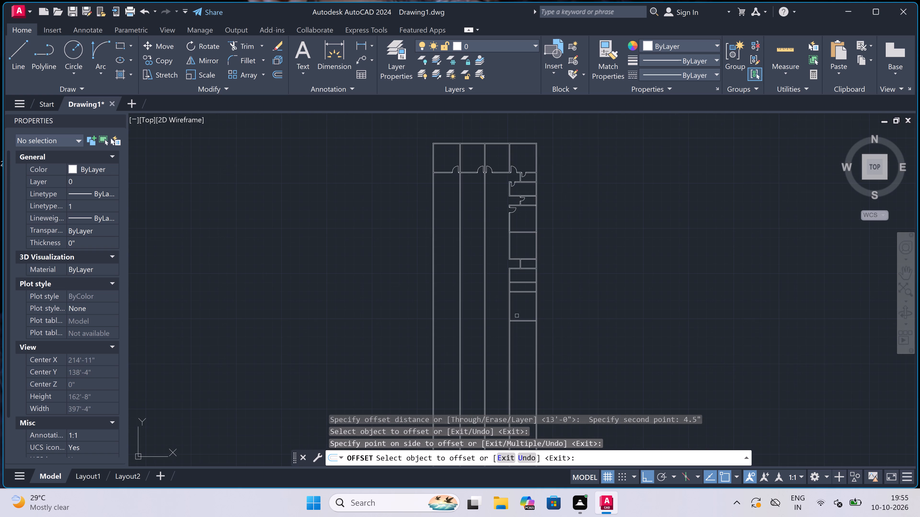
pyautogui.press('Escape')
# Extend both lines of the new lowest cross wall across all the long vertical walls to the plan's left outer wall.
pyautogui.write('ex')
pyautogui.press('space')
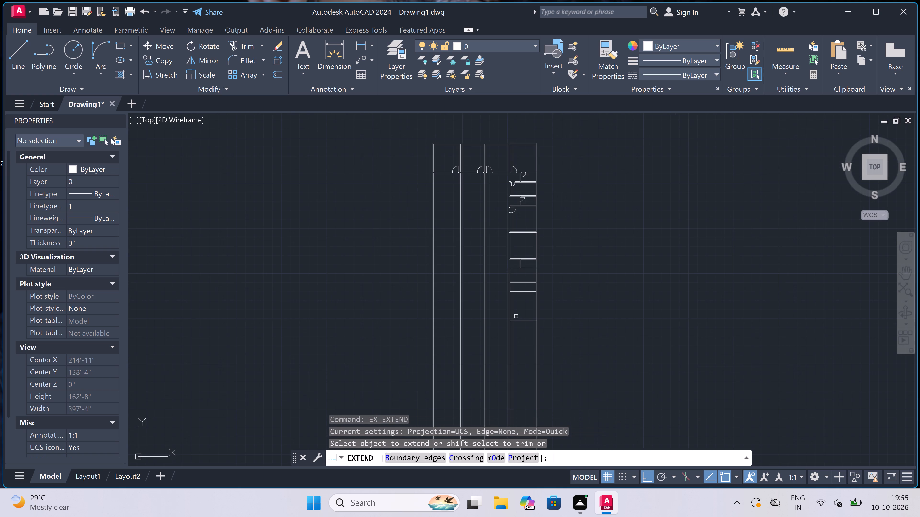
pyautogui.click(523, 308)
pyautogui.click(518, 348)
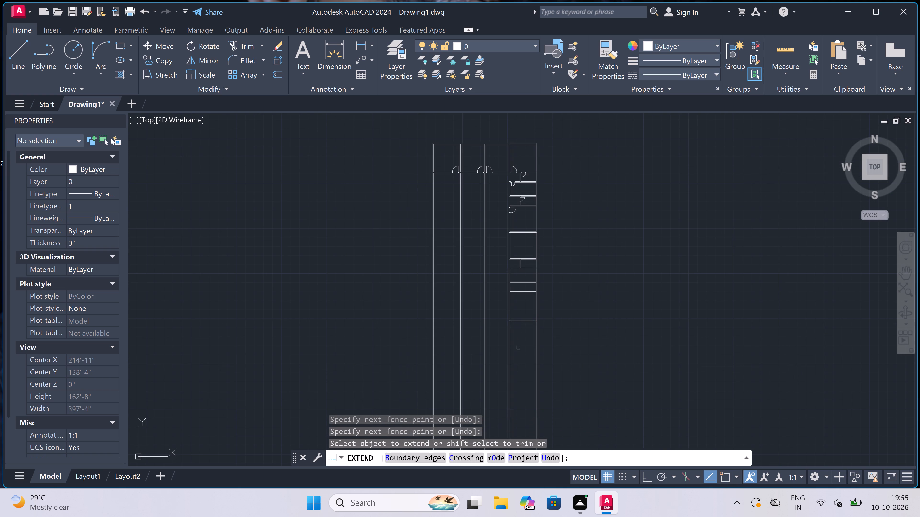
pyautogui.click(517, 314)
pyautogui.click(515, 340)
pyautogui.click(500, 309)
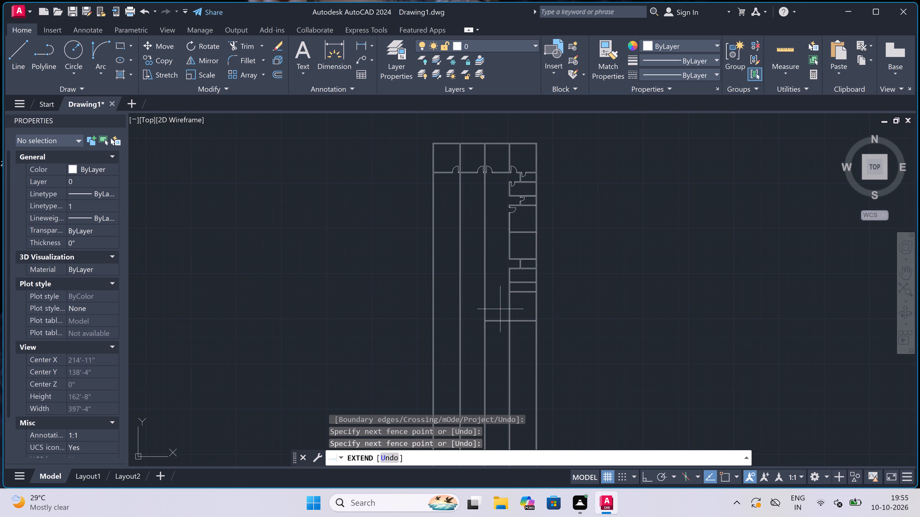
pyautogui.click(496, 338)
pyautogui.click(491, 309)
pyautogui.click(495, 345)
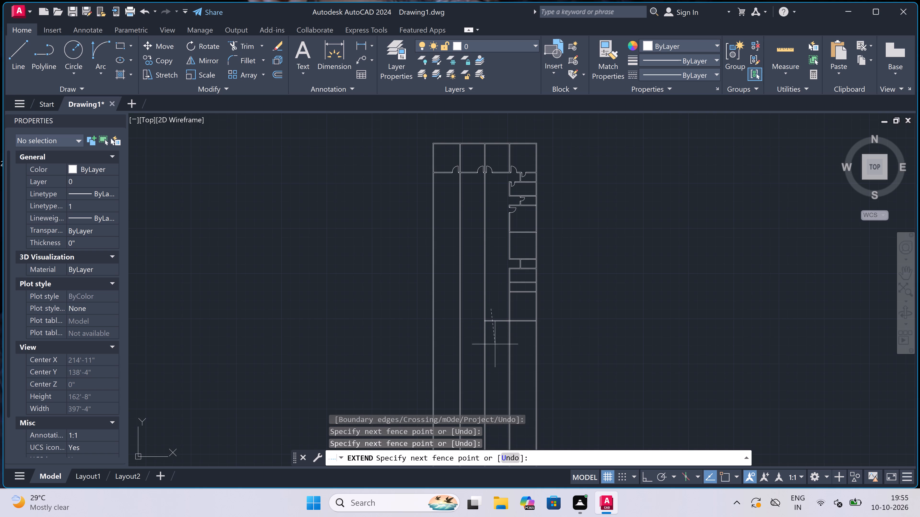
pyautogui.click(475, 306)
pyautogui.click(474, 343)
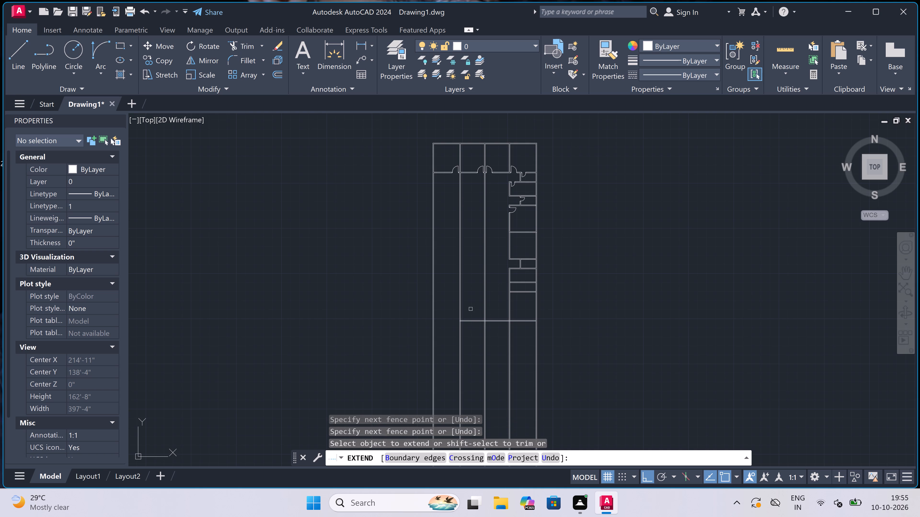
pyautogui.click(471, 309)
pyautogui.click(471, 347)
pyautogui.click(441, 312)
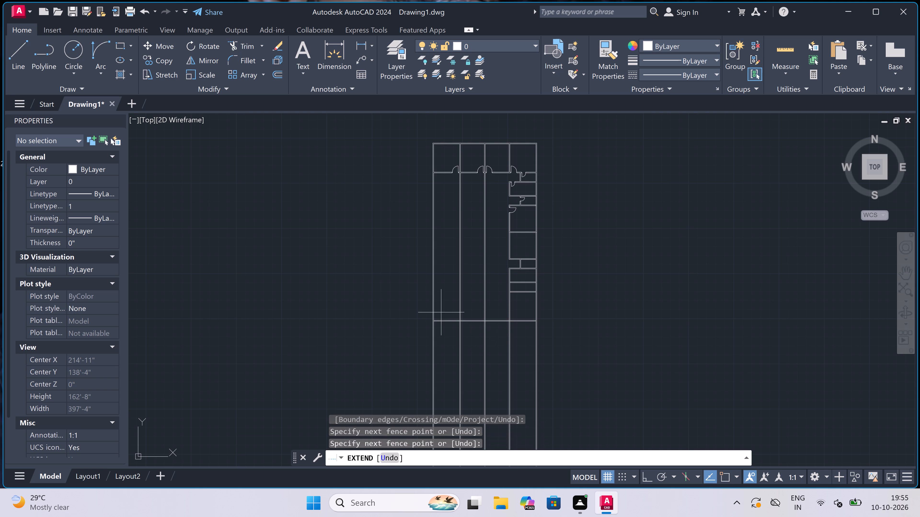
pyautogui.click(441, 349)
pyautogui.scroll(3, 451, 333)
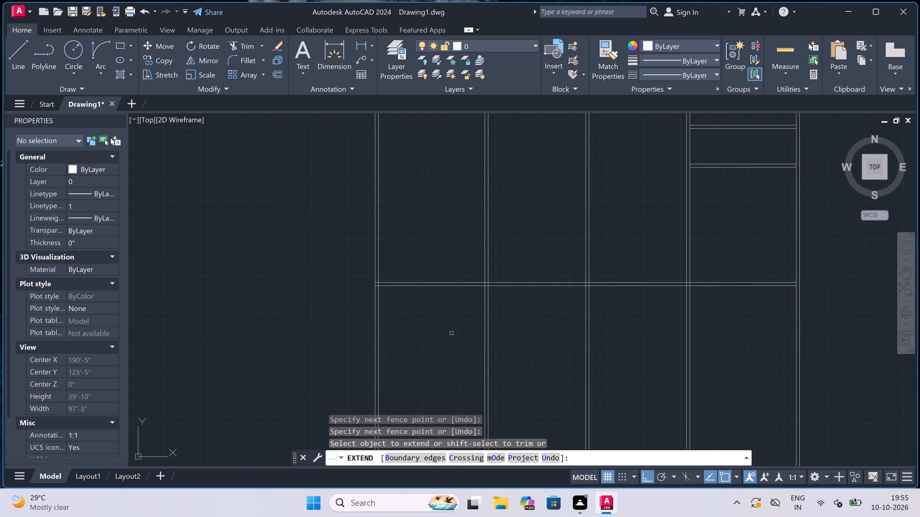
pyautogui.press('Escape')
# Trim away all the vertical wall lines that continue below the lowest cross wall.
pyautogui.write('tr')
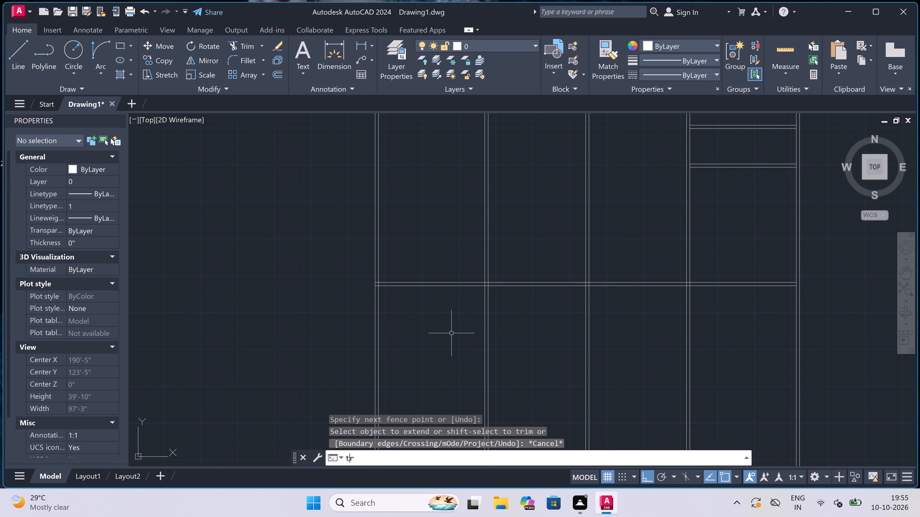
pyautogui.press('space')
pyautogui.scroll(-3, 451, 333)
pyautogui.click(410, 341)
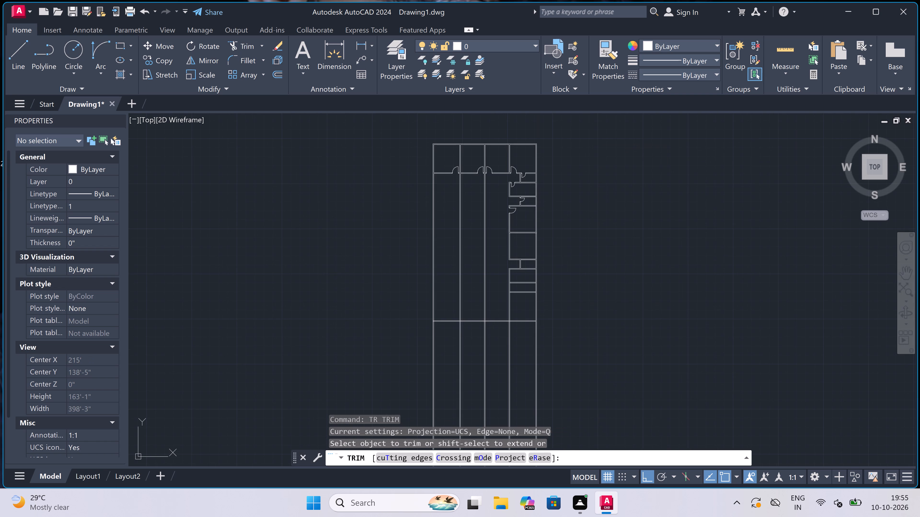
pyautogui.click(411, 340)
pyautogui.click(595, 337)
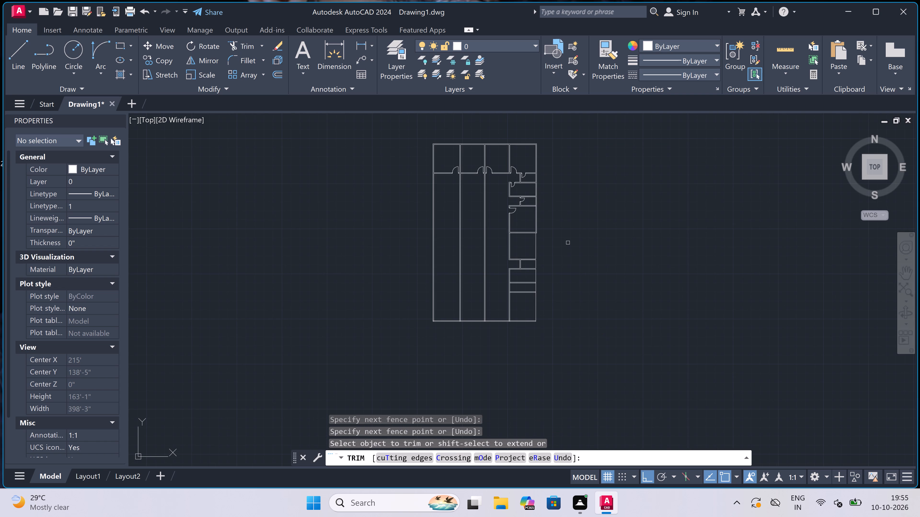
pyautogui.press('Escape')
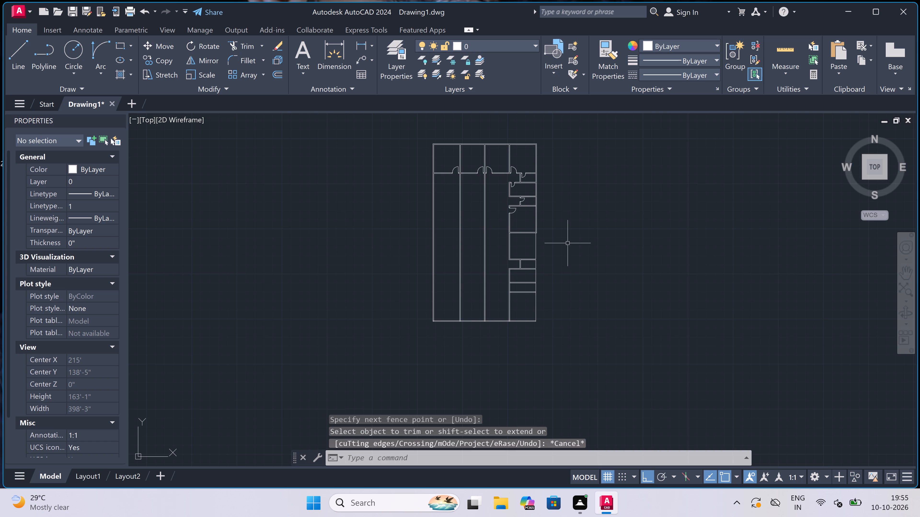
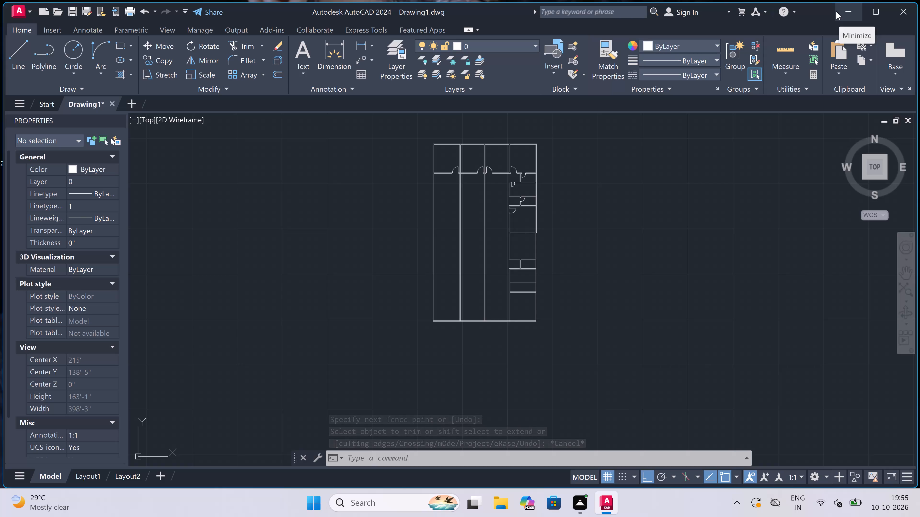
# Offset the lower face of the upper-left room's bottom wall 4' downward.
pyautogui.scroll(-1, 836, 12)
pyautogui.scroll(-3, 806, 44)
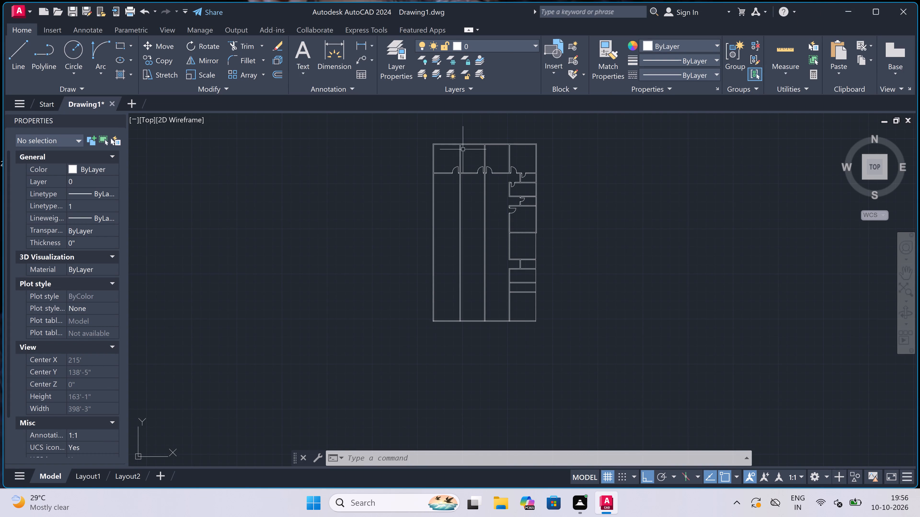
pyautogui.scroll(3, 458, 138)
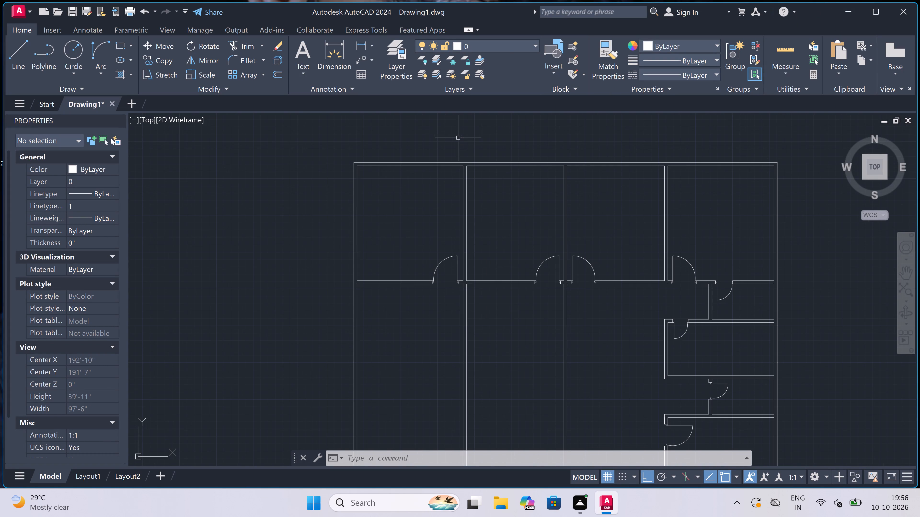
pyautogui.scroll(-1, 458, 138)
pyautogui.scroll(3, 444, 230)
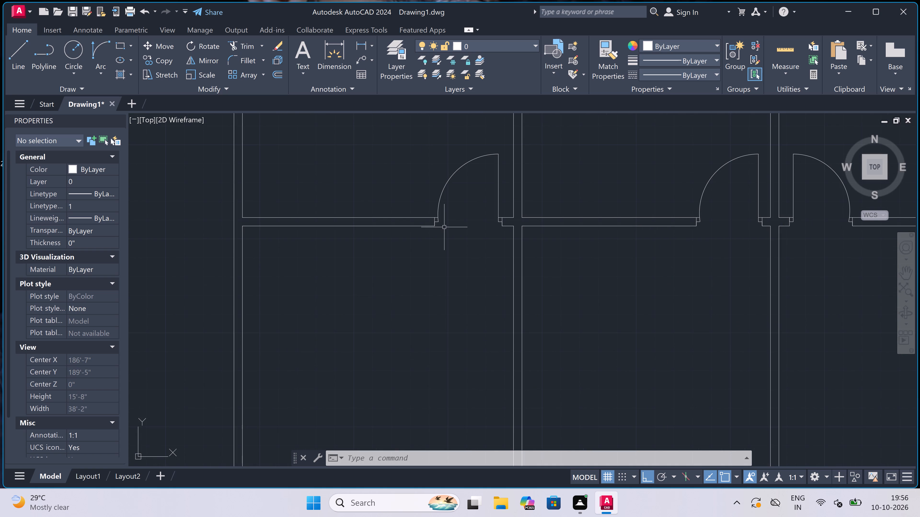
pyautogui.write('o')
pyautogui.press('space')
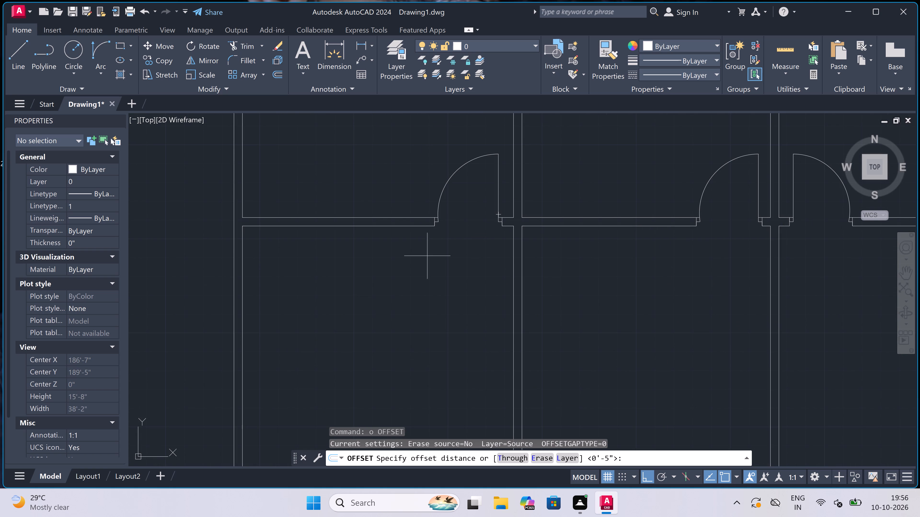
pyautogui.scroll(-1, 411, 258)
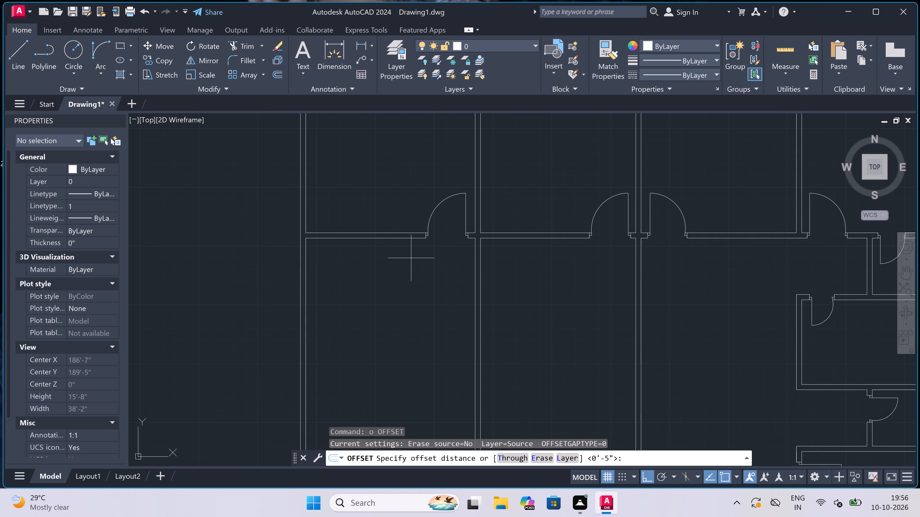
pyautogui.scroll(-1, 411, 258)
pyautogui.scroll(2, 354, 253)
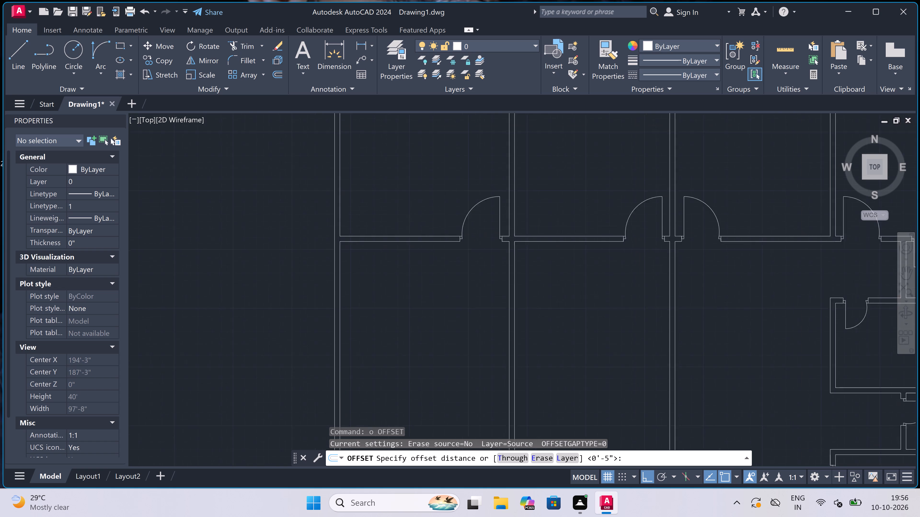
pyautogui.click(393, 234)
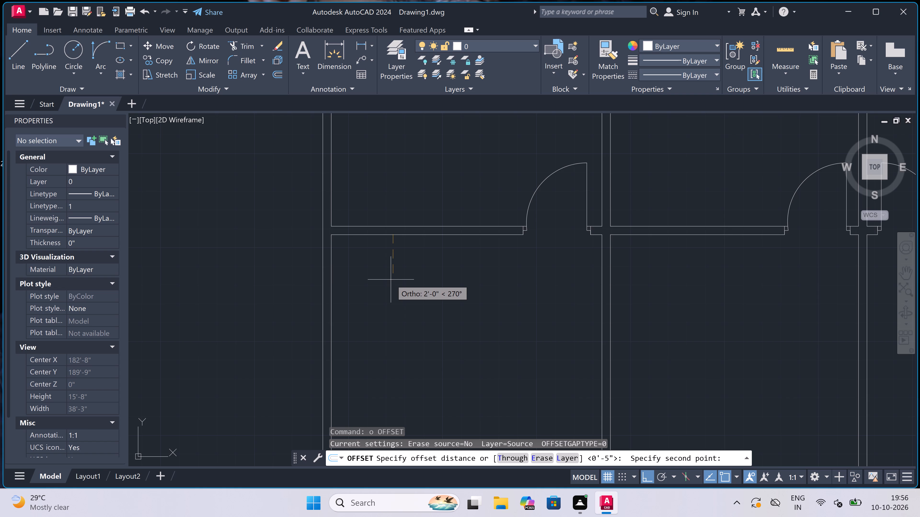
pyautogui.press('4')
pyautogui.write("'")
pyautogui.press('space')
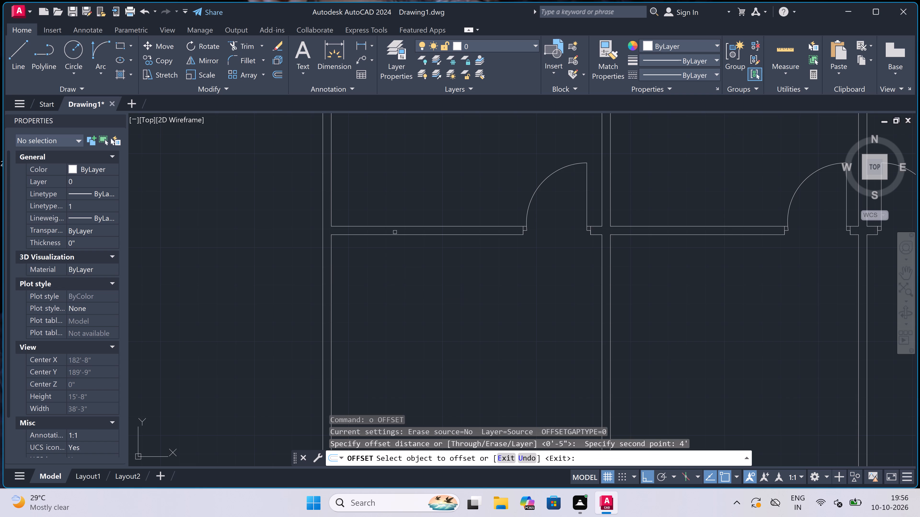
pyautogui.moveTo(392, 235); pyautogui.dragTo(392, 238)
pyautogui.click(393, 265)
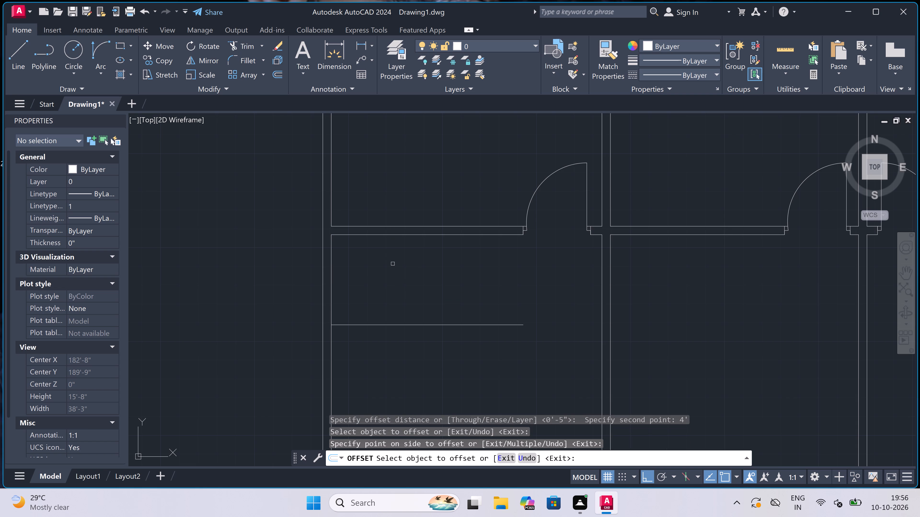
pyautogui.press('Escape')
# Offset the new line below the upper-left room 4.5" downward to form a wall.
pyautogui.press('space')
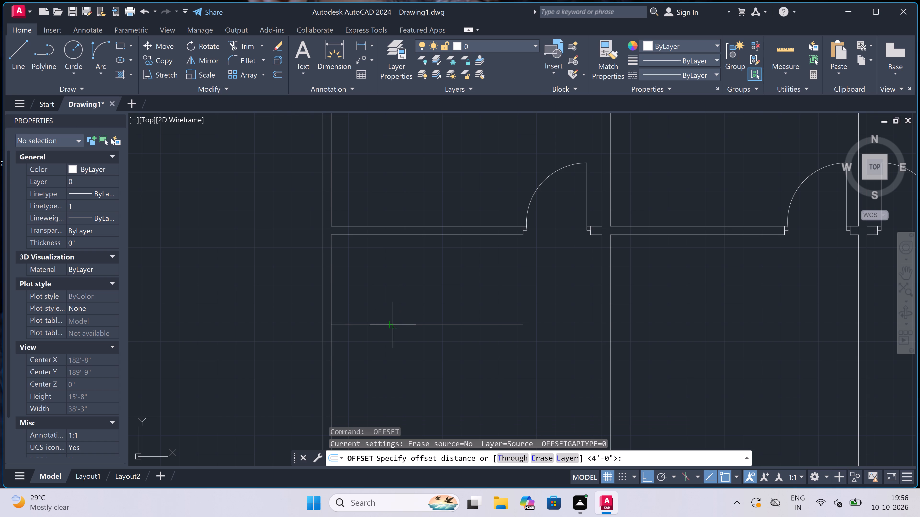
pyautogui.moveTo(396, 324); pyautogui.dragTo(396, 329)
pyautogui.press('4')
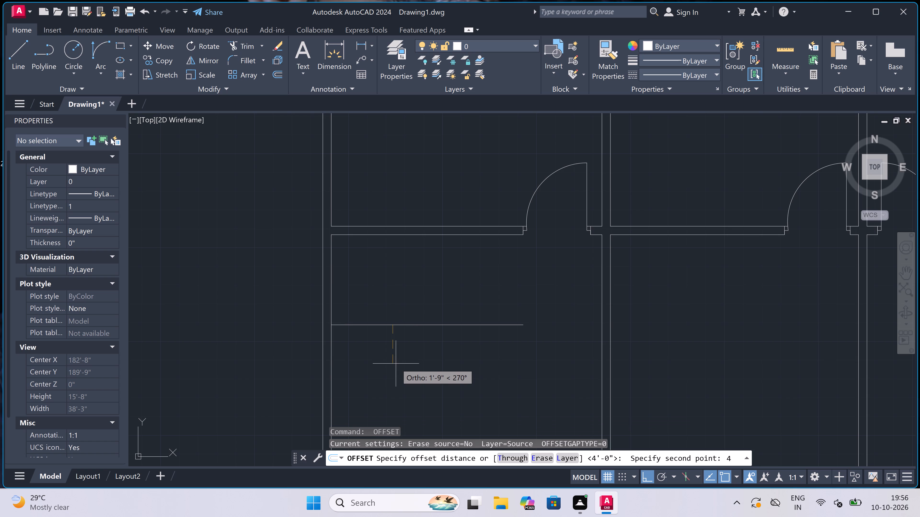
pyautogui.write('.5')
pyautogui.write('"')
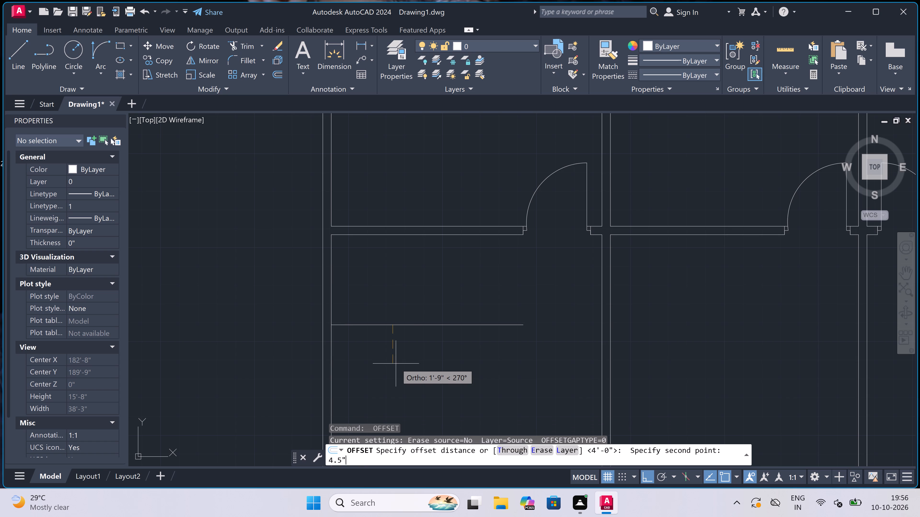
pyautogui.press('space')
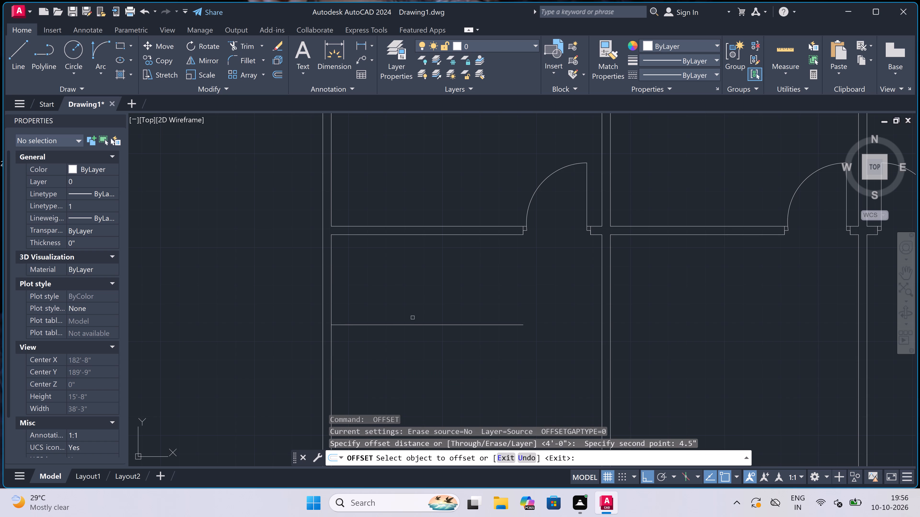
pyautogui.click(409, 325)
pyautogui.click(408, 364)
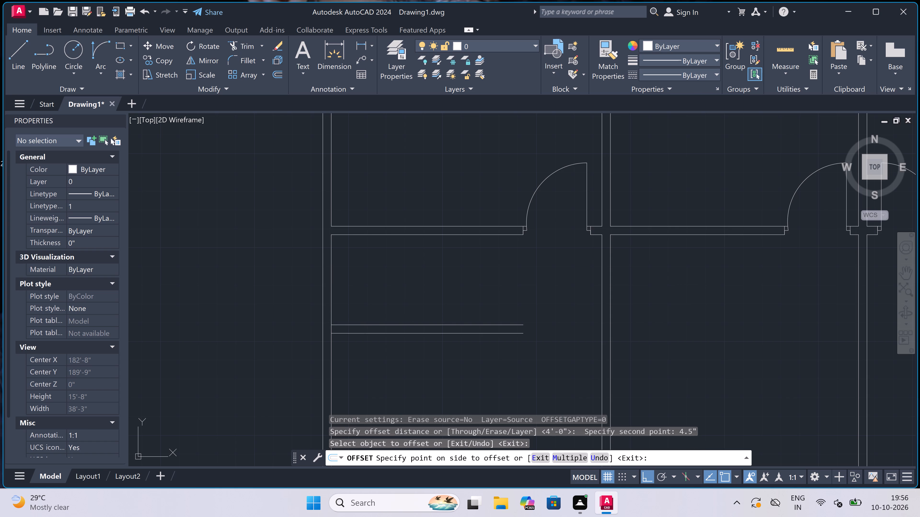
pyautogui.press('Escape')
# Offset the lower face of the new left-side wall 6' downward.
pyautogui.press('space')
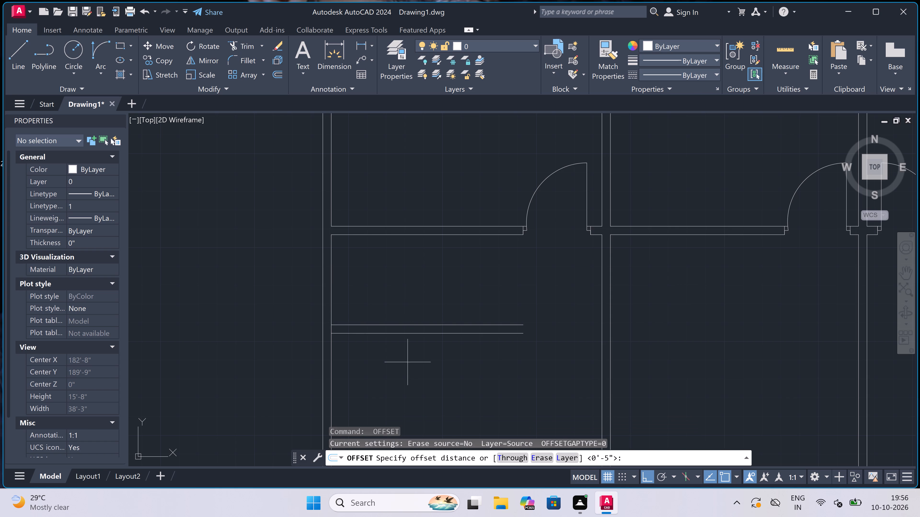
pyautogui.scroll(-2, 468, 269)
pyautogui.scroll(2, 457, 290)
pyautogui.click(451, 300)
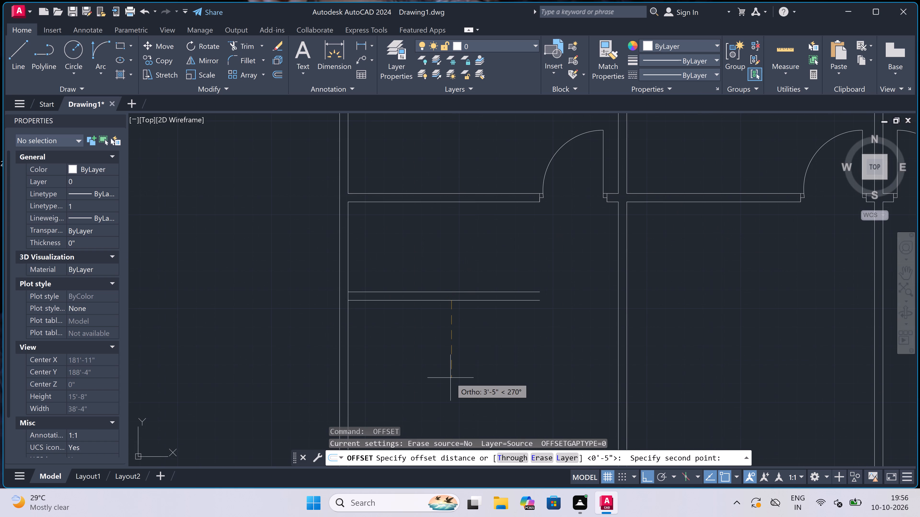
pyautogui.write("6'")
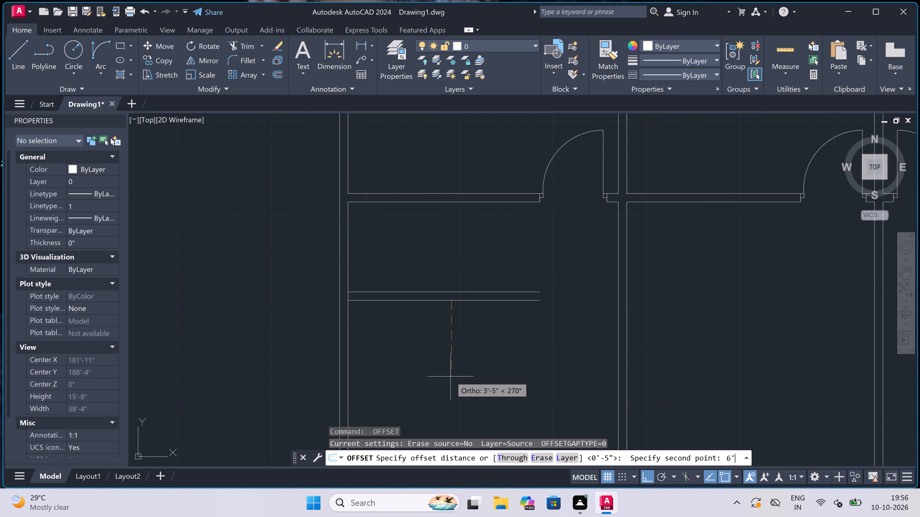
pyautogui.press('space')
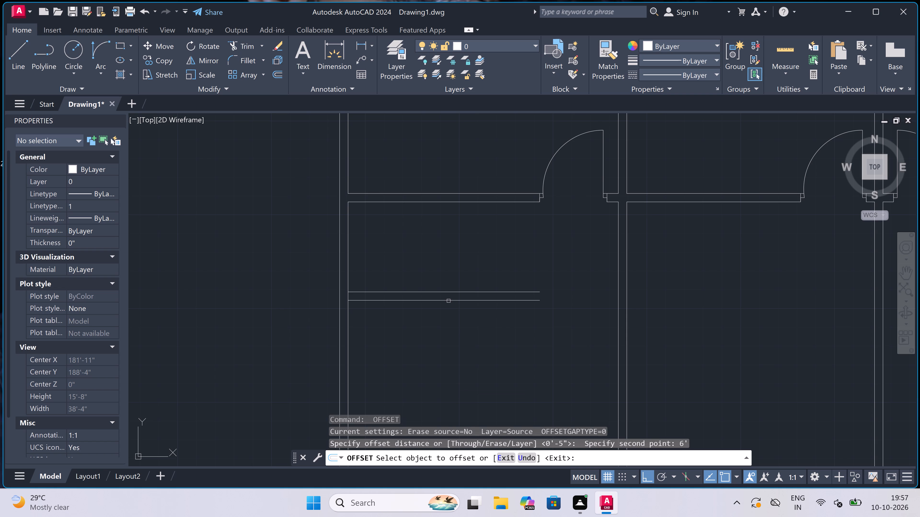
pyautogui.moveTo(448, 301); pyautogui.dragTo(448, 313)
pyautogui.click(447, 330)
pyautogui.scroll(-5, 448, 296)
pyautogui.scroll(4, 445, 314)
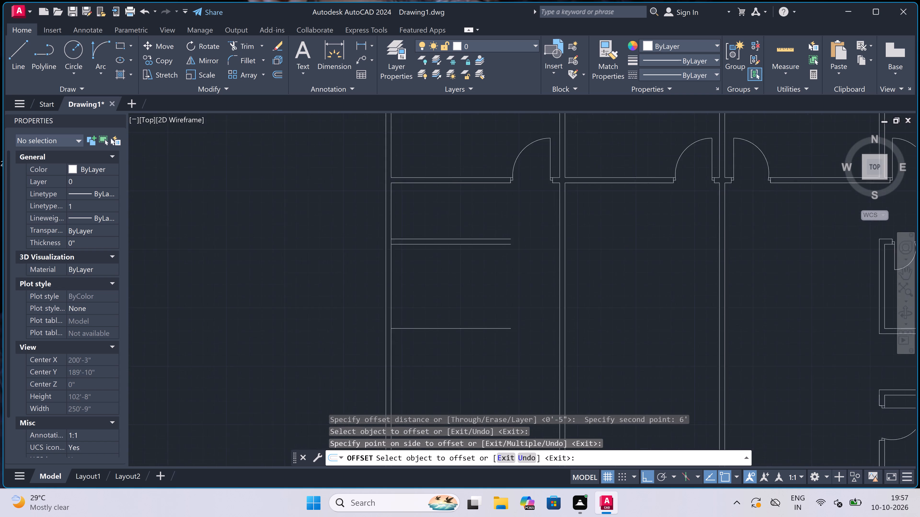
pyautogui.press('Escape')
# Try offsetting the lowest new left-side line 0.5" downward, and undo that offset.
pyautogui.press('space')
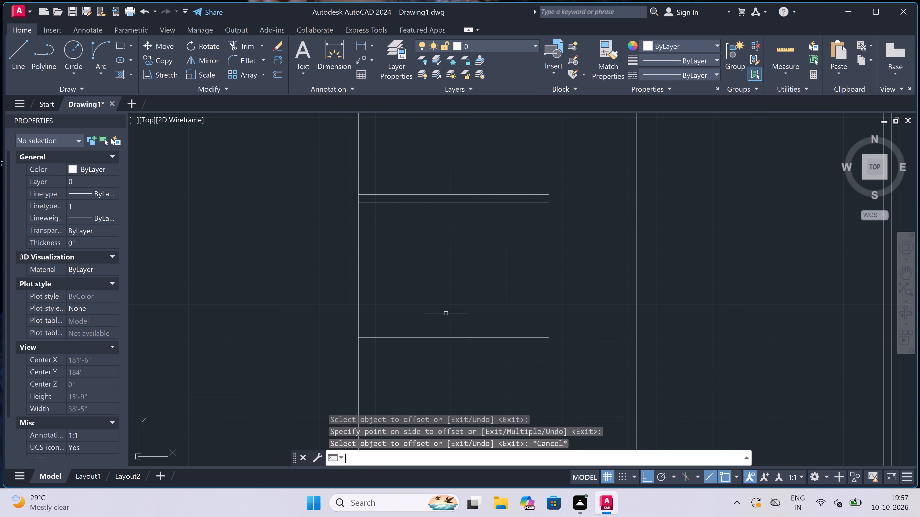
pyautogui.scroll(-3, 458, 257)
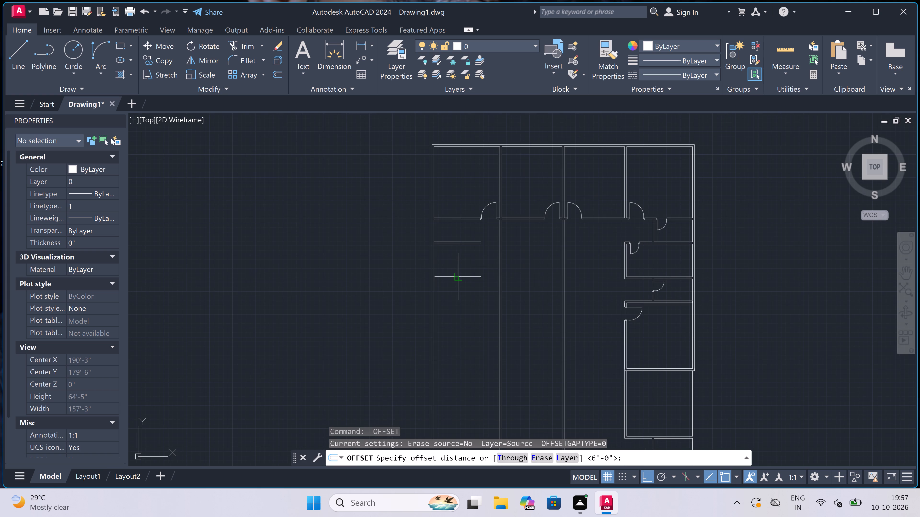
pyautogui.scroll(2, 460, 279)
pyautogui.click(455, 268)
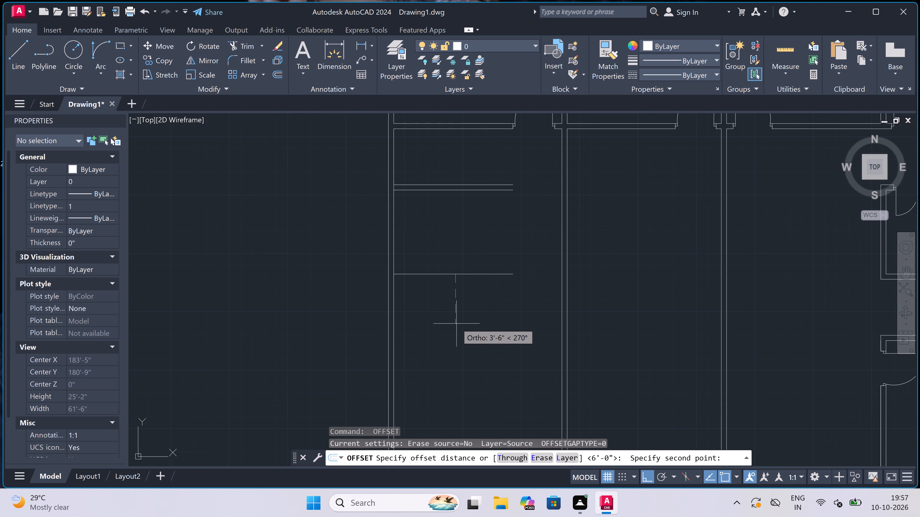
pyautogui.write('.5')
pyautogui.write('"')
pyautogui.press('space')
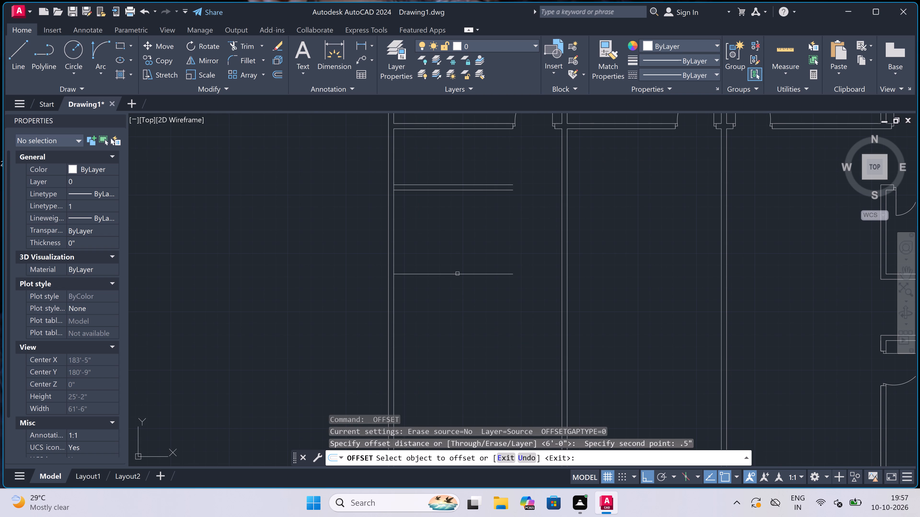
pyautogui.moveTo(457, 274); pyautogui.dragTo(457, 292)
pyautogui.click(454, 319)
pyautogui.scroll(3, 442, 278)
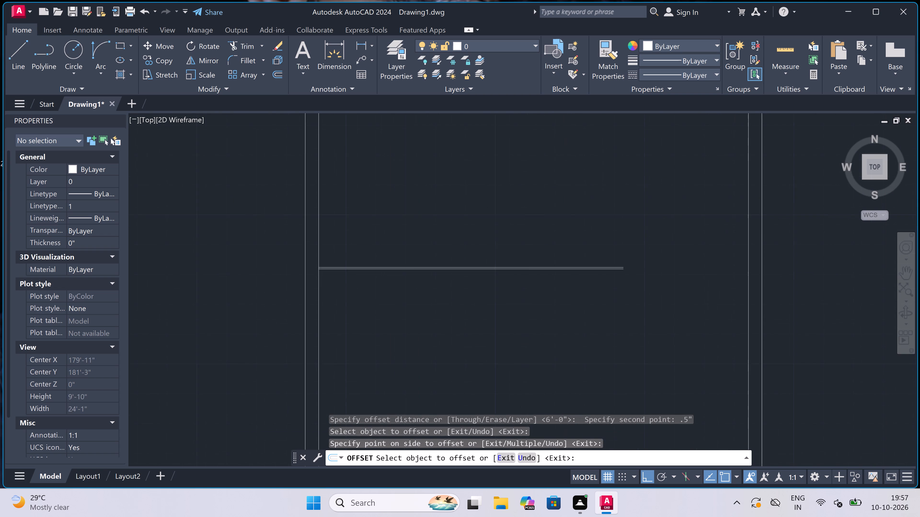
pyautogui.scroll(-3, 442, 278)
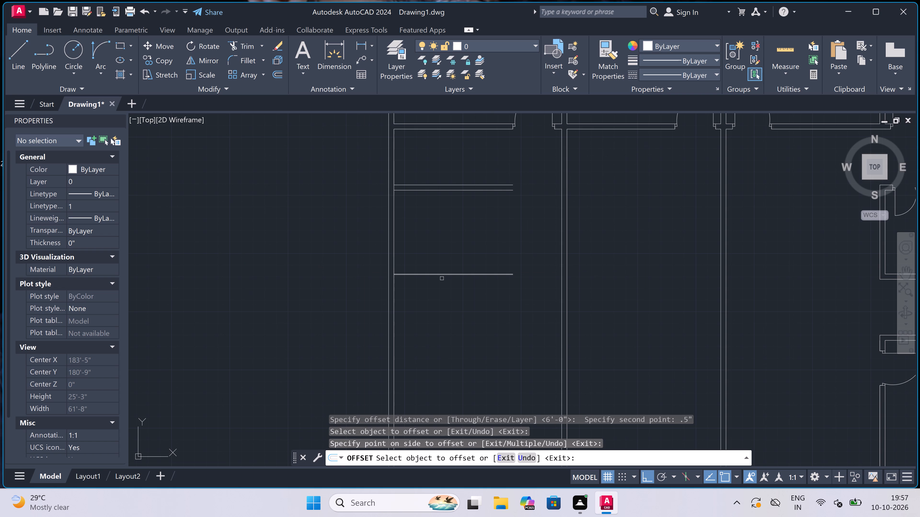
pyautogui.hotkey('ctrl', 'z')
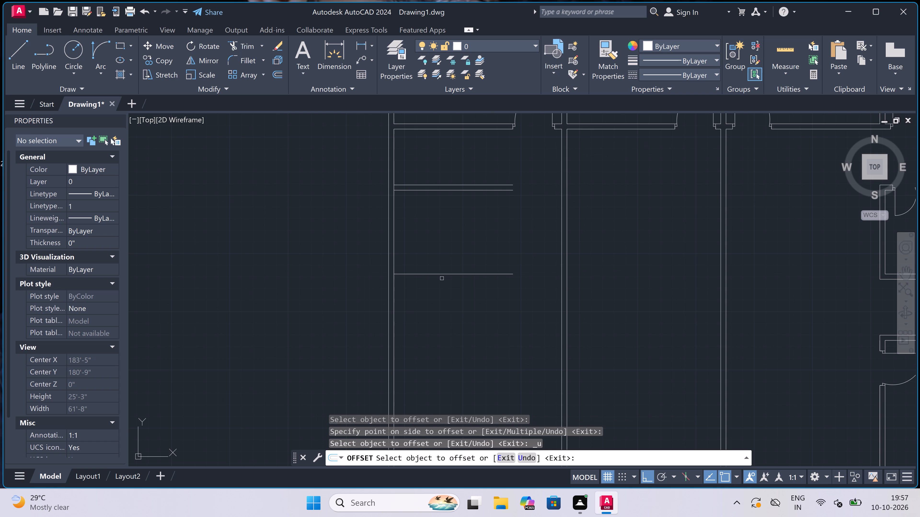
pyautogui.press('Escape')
# Offset the lowest new left-side line 4.5" downward to form the wall below the 6' space.
pyautogui.write('o')
pyautogui.press('space')
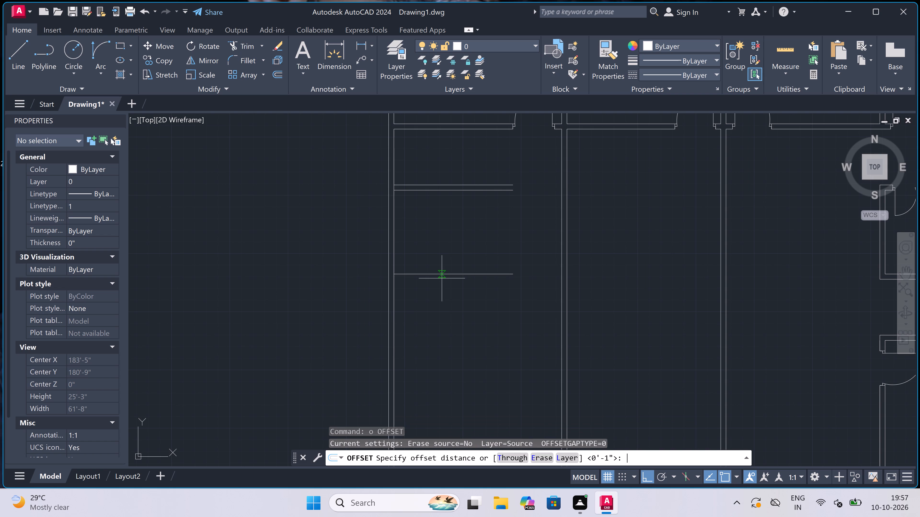
pyautogui.click(442, 275)
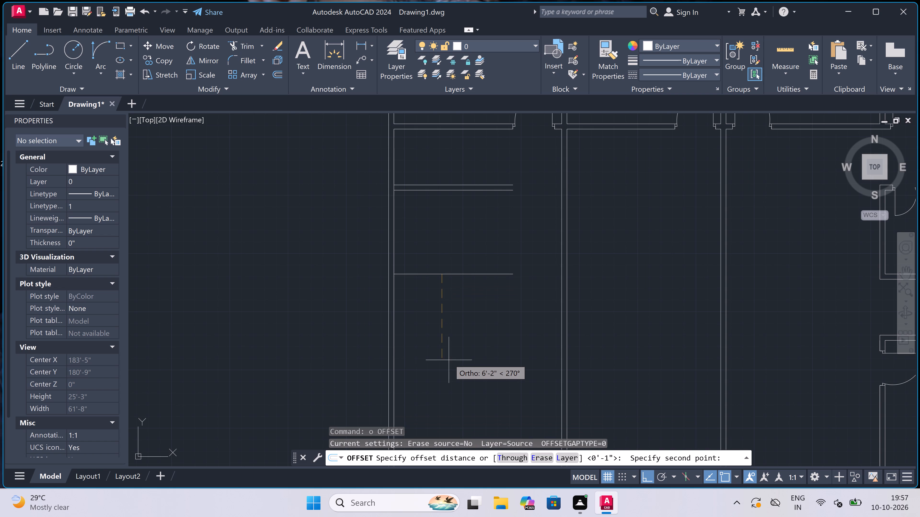
pyautogui.write('4.5')
pyautogui.write('"')
pyautogui.press('space')
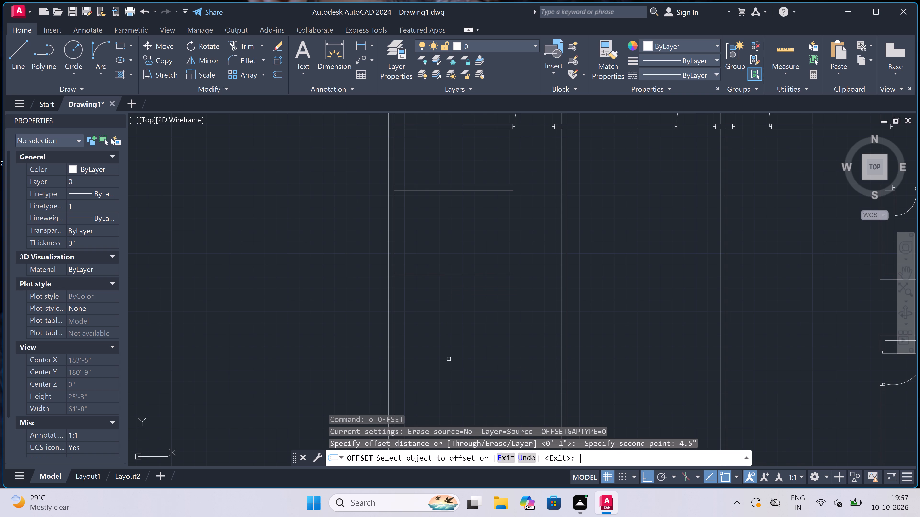
pyautogui.click(477, 272)
pyautogui.click(471, 315)
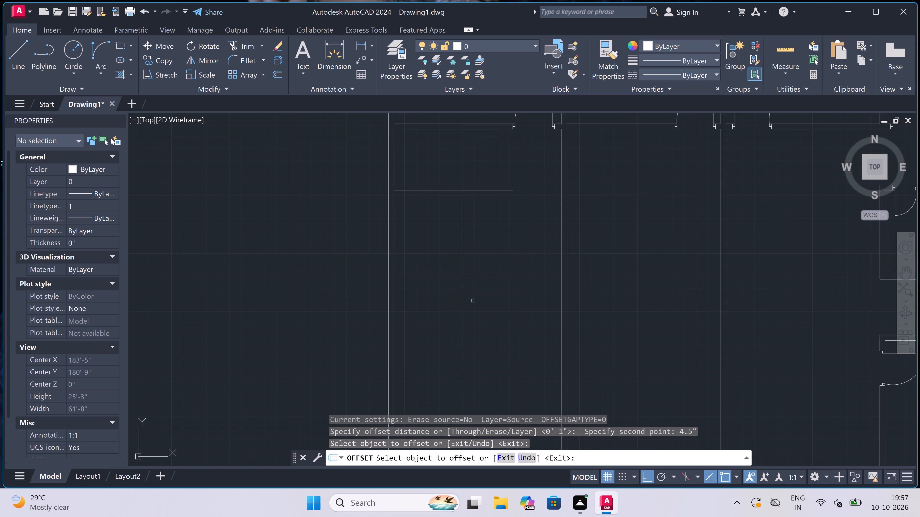
pyautogui.moveTo(462, 274); pyautogui.dragTo(462, 278)
pyautogui.click(455, 312)
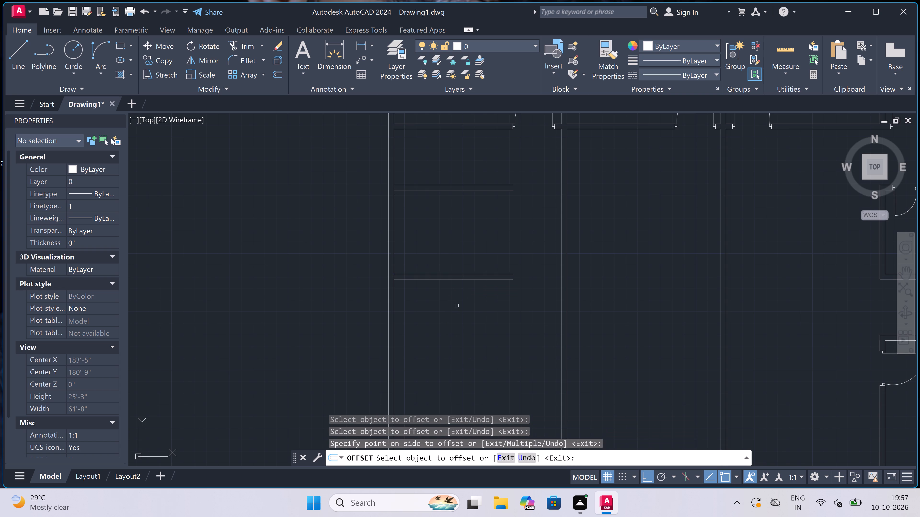
pyautogui.press('Escape')
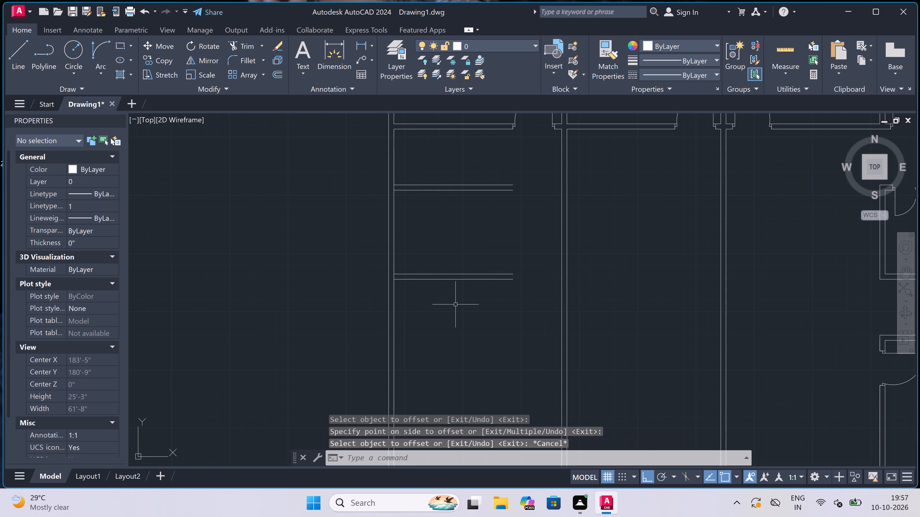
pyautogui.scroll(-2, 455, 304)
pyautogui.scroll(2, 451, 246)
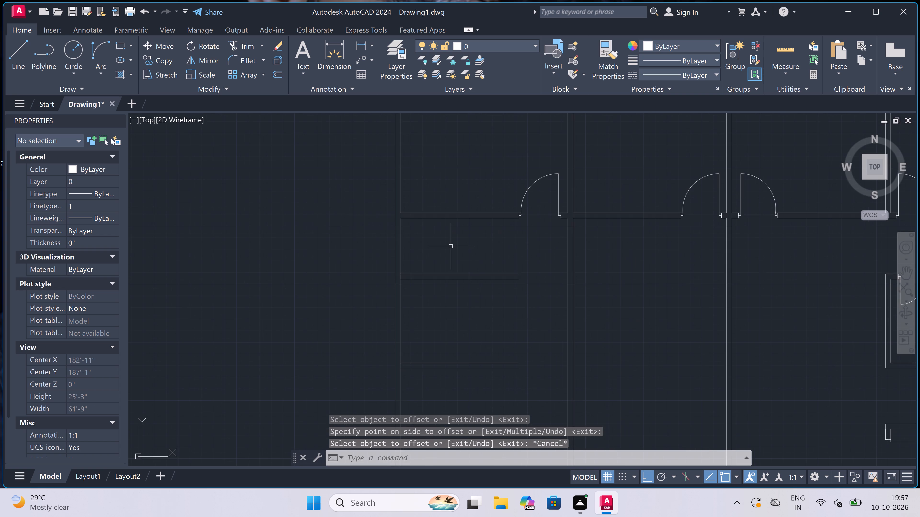
# Draw the 4.5" end wall of the 4' left-side space, with its inner face 7' from the left wall.
pyautogui.write('l')
pyautogui.press('space')
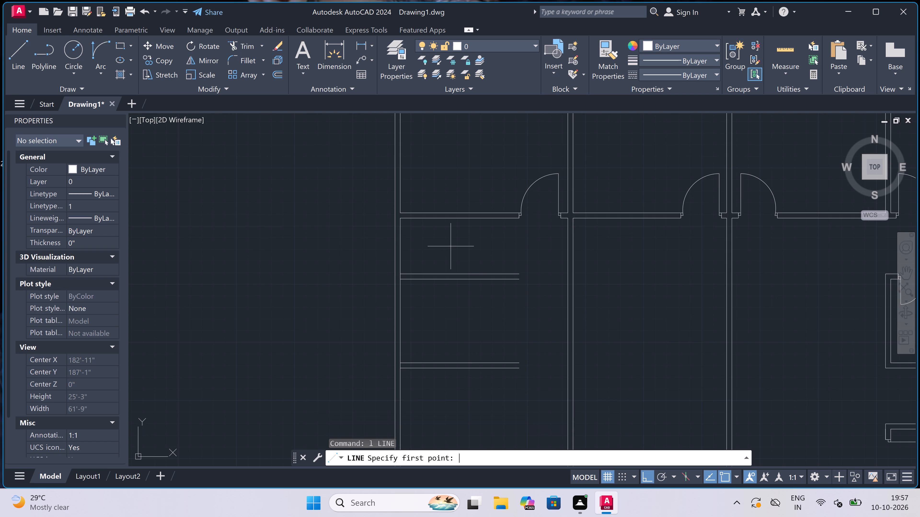
pyautogui.click(403, 271)
pyautogui.write("7'")
pyautogui.press('space')
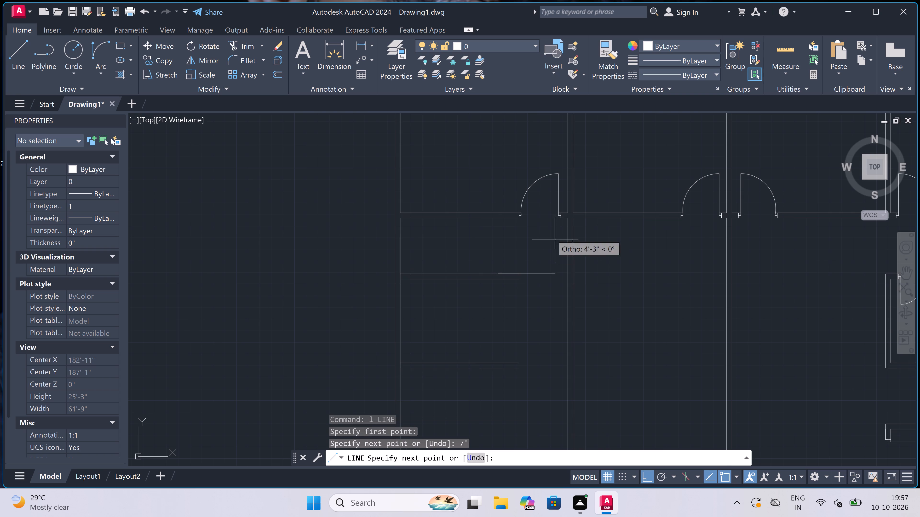
pyautogui.scroll(2, 498, 222)
pyautogui.click(497, 208)
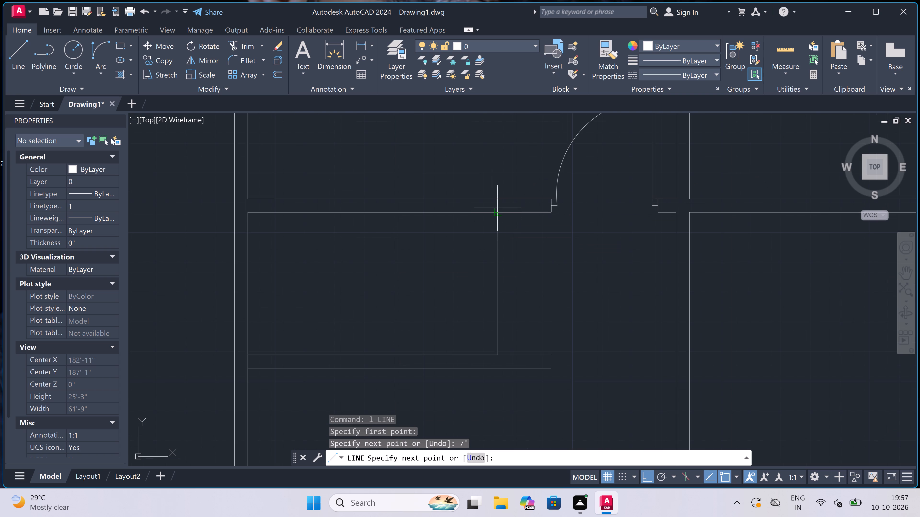
pyautogui.press('4')
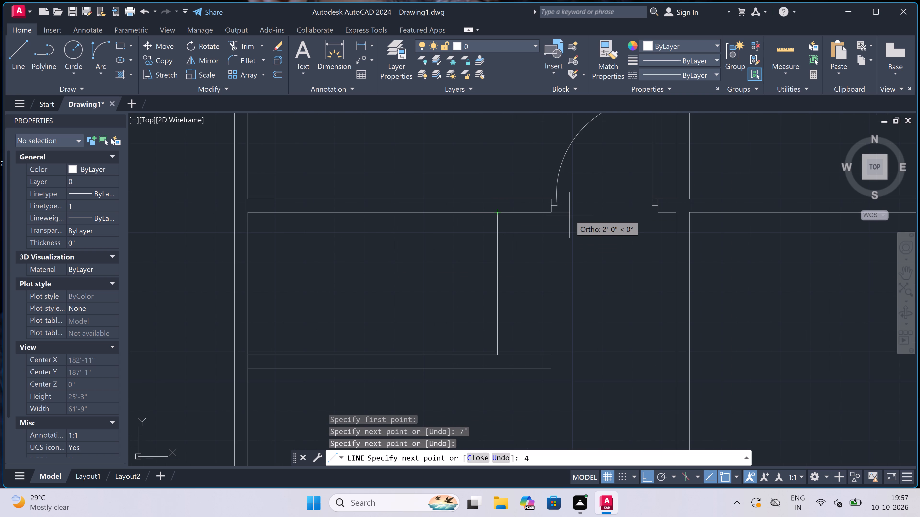
pyautogui.write('.5')
pyautogui.write('"')
pyautogui.press('space')
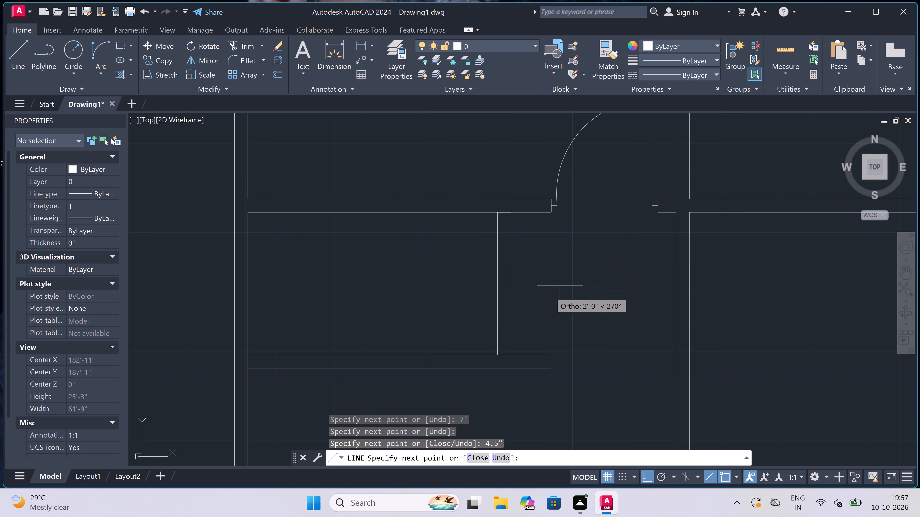
pyautogui.scroll(1, 503, 373)
pyautogui.click(517, 364)
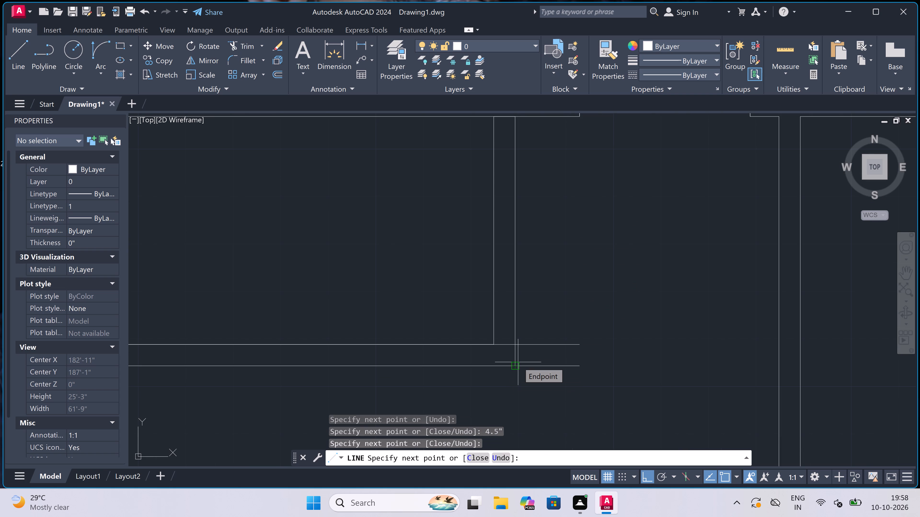
pyautogui.press('Escape')
# Trim the lower face of the upper wall between the two faces of the new end wall.
pyautogui.write('tr')
pyautogui.press('space')
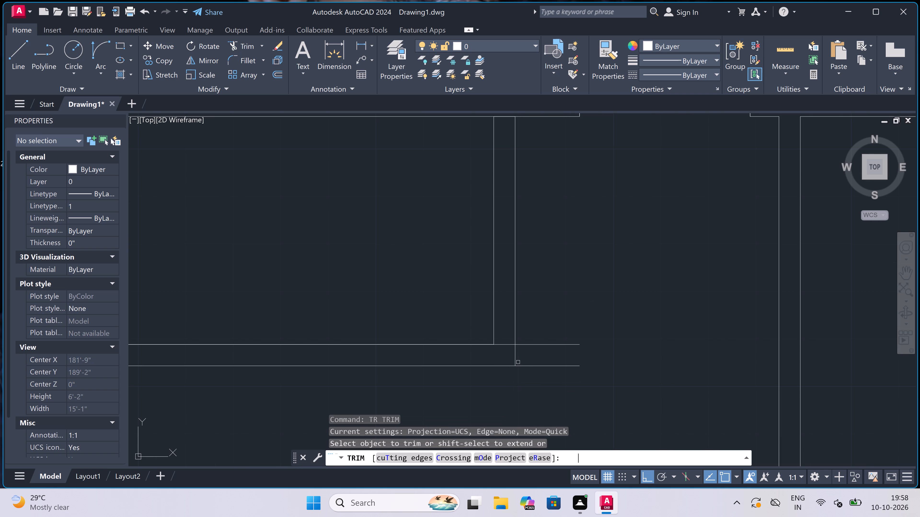
pyautogui.scroll(-3, 518, 351)
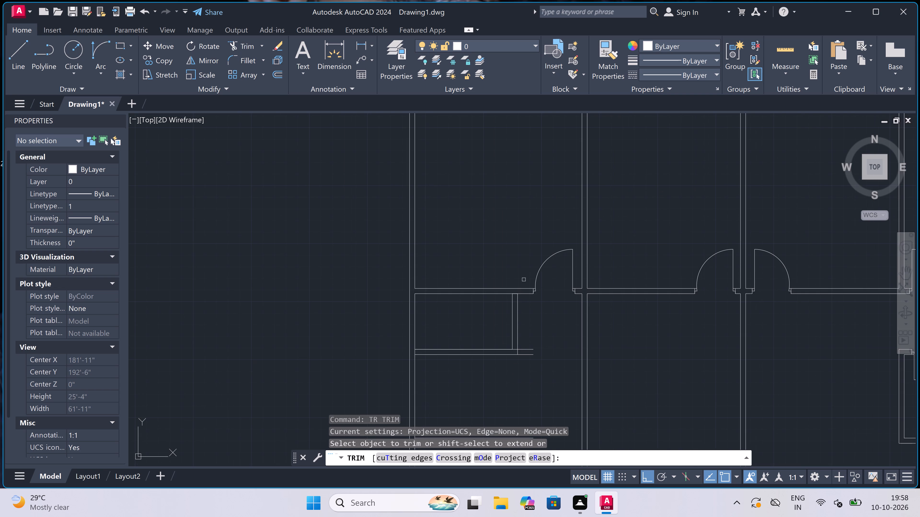
pyautogui.scroll(4, 516, 293)
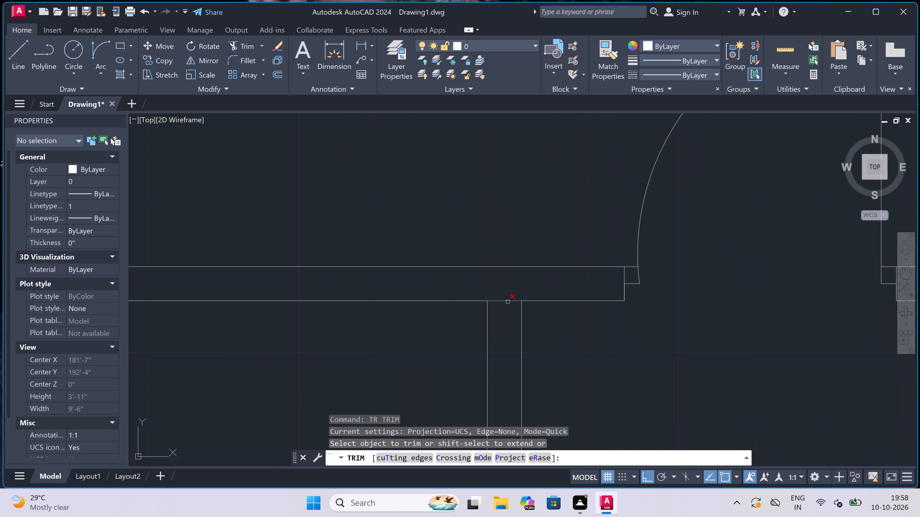
pyautogui.click(508, 301)
pyautogui.click(507, 301)
pyautogui.scroll(-5, 498, 280)
pyautogui.scroll(3, 498, 280)
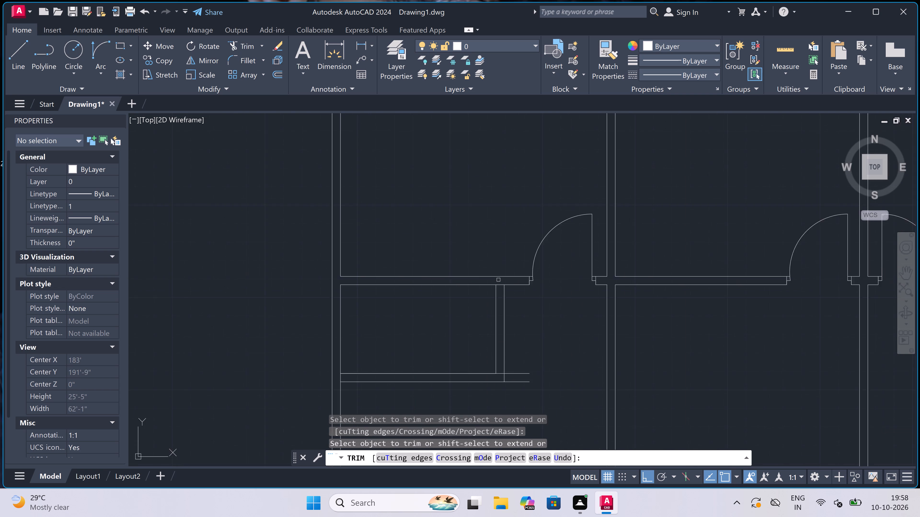
pyautogui.scroll(2, 498, 280)
pyautogui.click(498, 280)
pyautogui.click(505, 345)
pyautogui.scroll(-6, 493, 264)
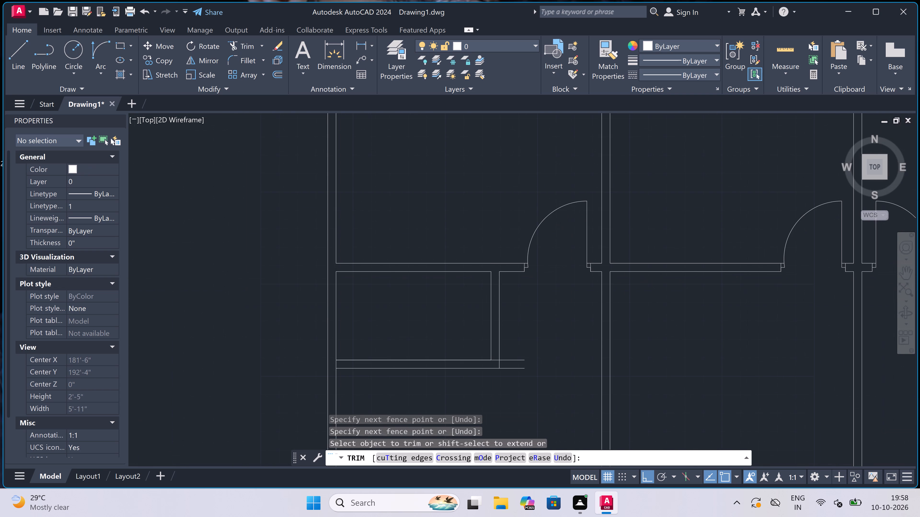
# Trim the lower wall's overhanging ends and the line crossing the wall thickness at the end wall's bottom corner.
pyautogui.scroll(3, 516, 374)
pyautogui.click(514, 375)
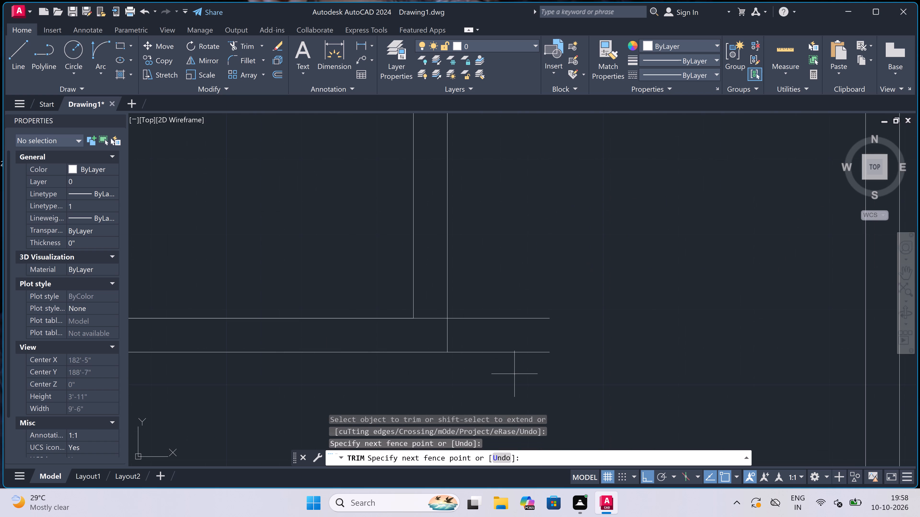
pyautogui.click(516, 290)
pyautogui.scroll(1, 457, 321)
pyautogui.click(435, 327)
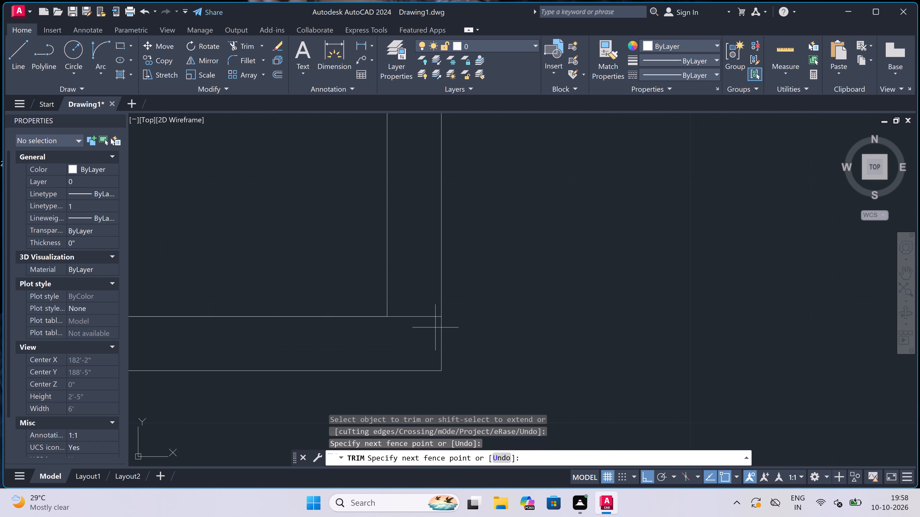
pyautogui.click(433, 286)
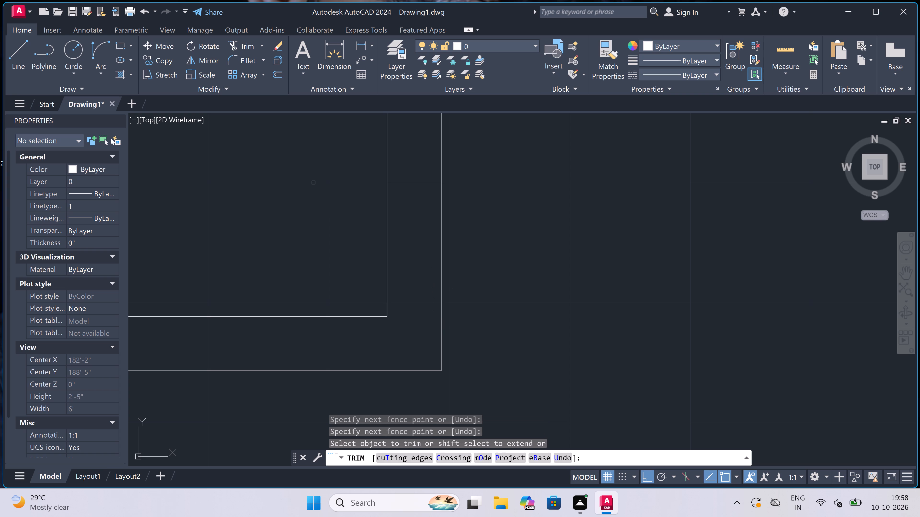
pyautogui.scroll(-4, 429, 196)
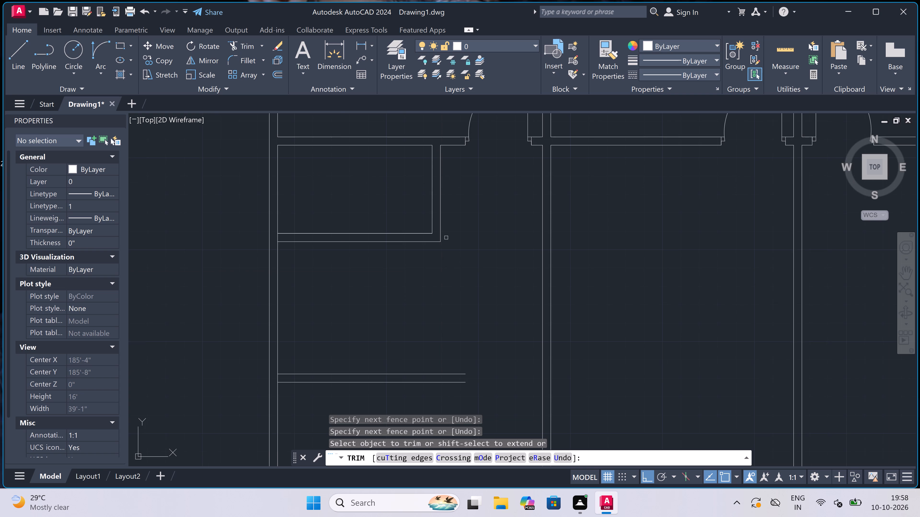
pyautogui.scroll(-2, 446, 238)
pyautogui.scroll(3, 426, 222)
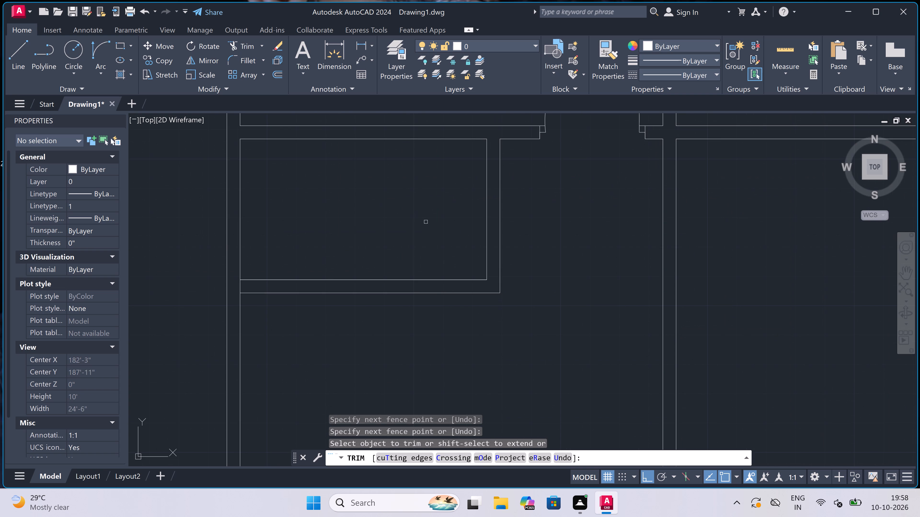
pyautogui.press('Escape')
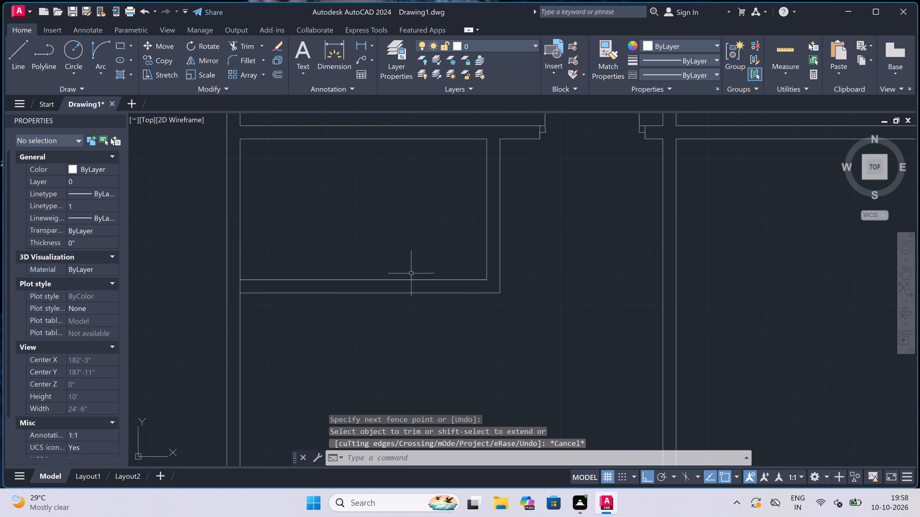
# Erase the overlapping 7' line along the bottom inner edge of the 4' left-side space.
pyautogui.click(410, 279)
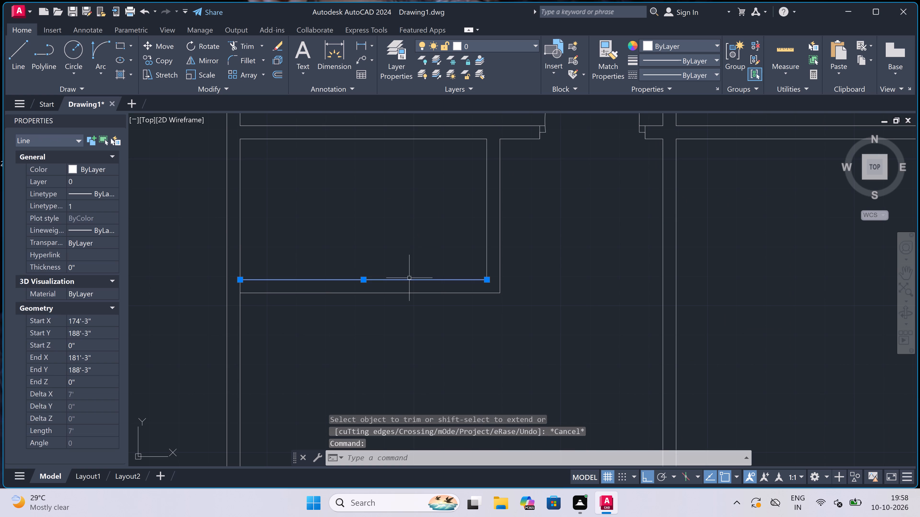
pyautogui.press('Delete')
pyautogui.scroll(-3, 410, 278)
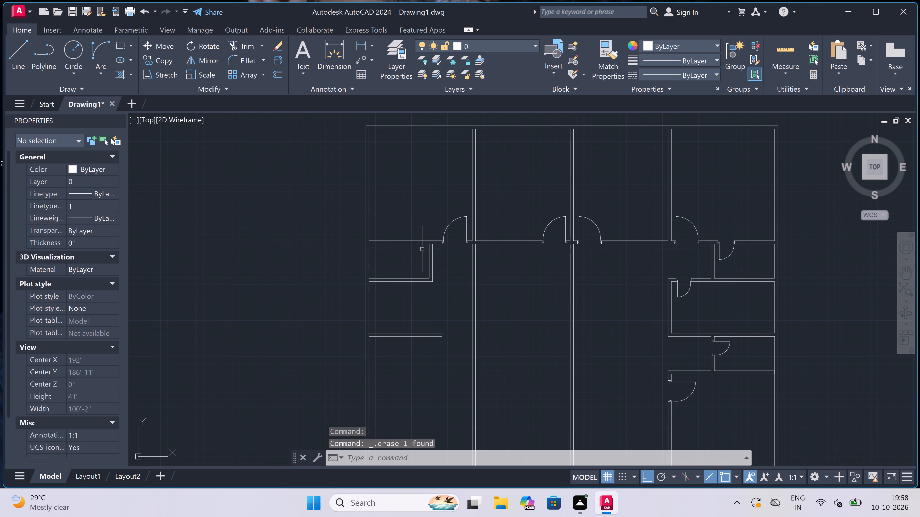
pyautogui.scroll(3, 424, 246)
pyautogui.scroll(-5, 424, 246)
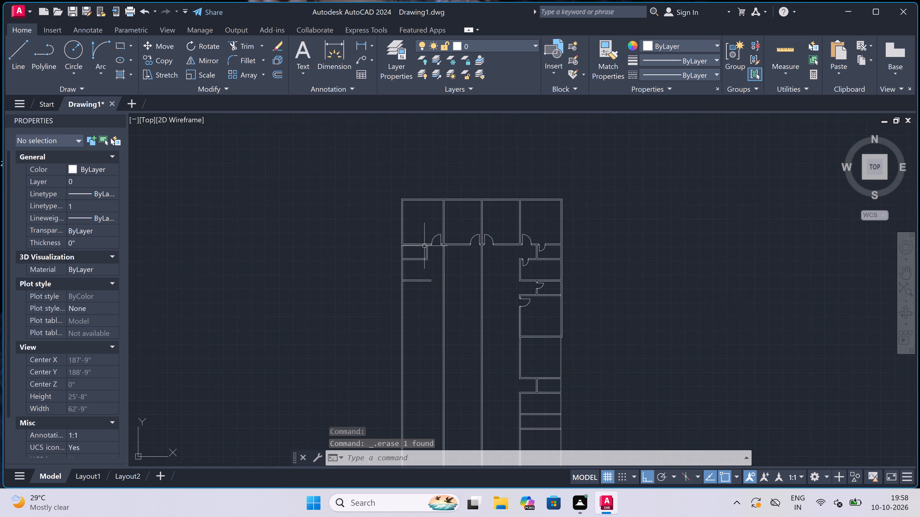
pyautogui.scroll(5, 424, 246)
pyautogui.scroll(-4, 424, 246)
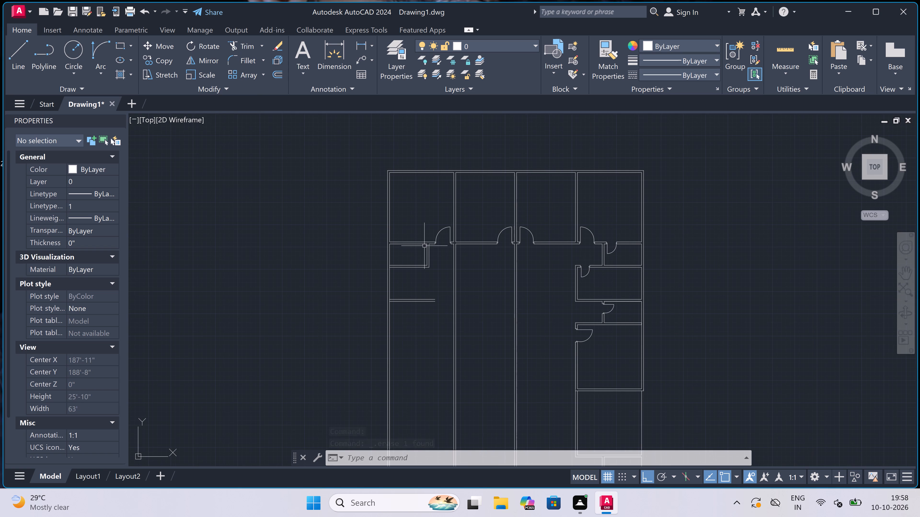
# Draw the lower door jamb across the end wall near its bottom corner, with a 2" upward stop and a 2' door leaf into the room.
pyautogui.scroll(1, 424, 246)
pyautogui.scroll(3, 428, 222)
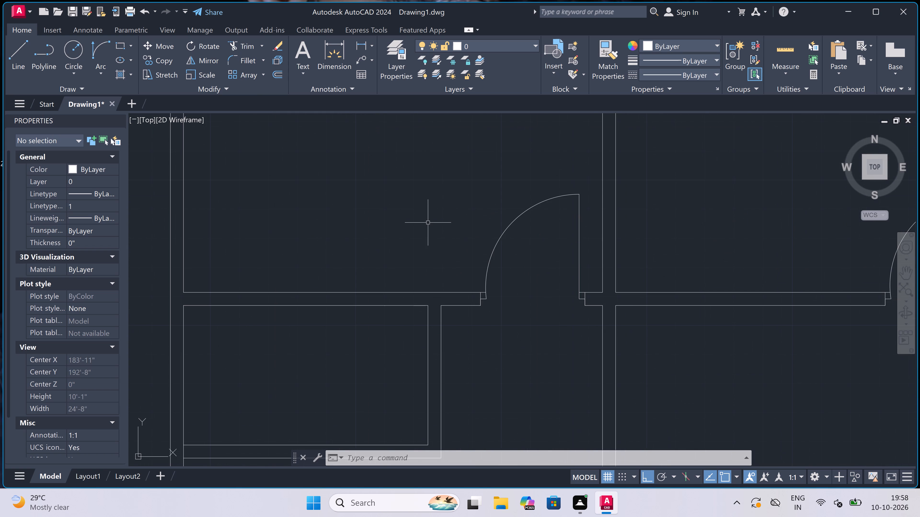
pyautogui.write('l')
pyautogui.press('space')
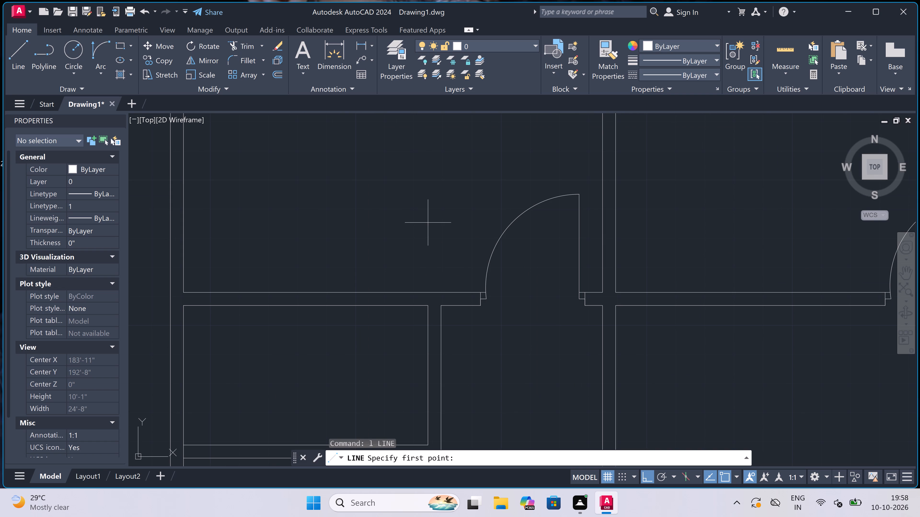
pyautogui.scroll(-2, 435, 211)
pyautogui.scroll(3, 429, 291)
pyautogui.click(443, 319)
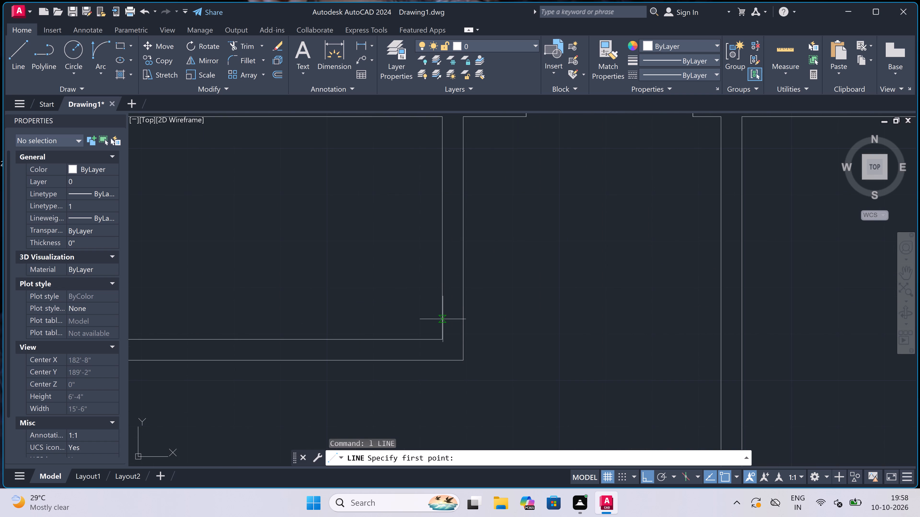
pyautogui.click(466, 316)
pyautogui.click(453, 319)
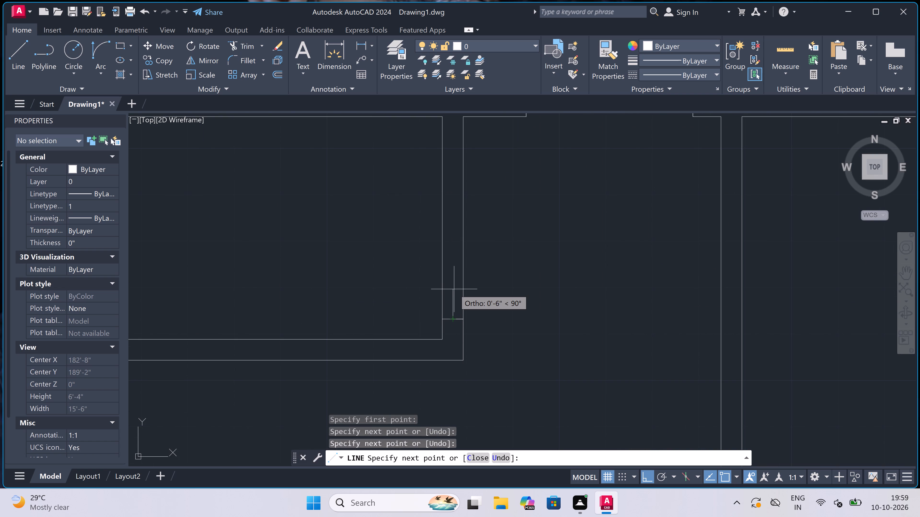
pyautogui.press('2')
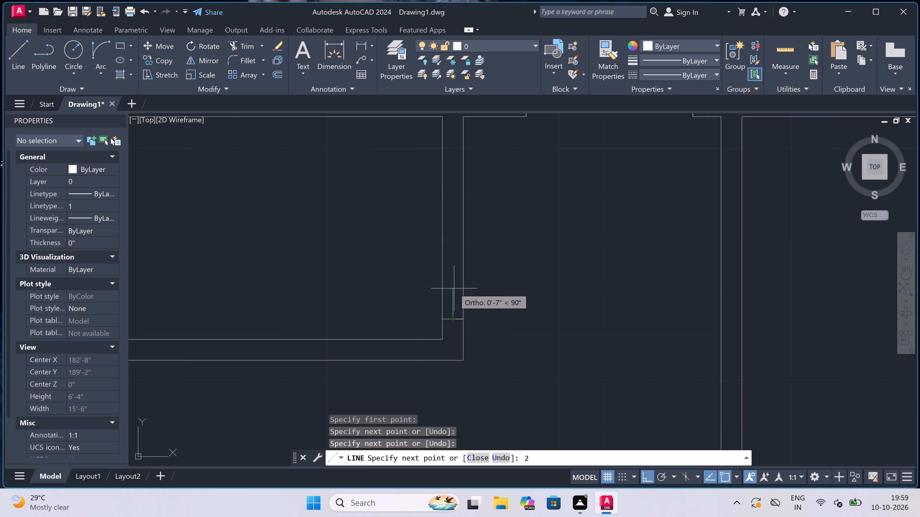
pyautogui.write('"')
pyautogui.press('space')
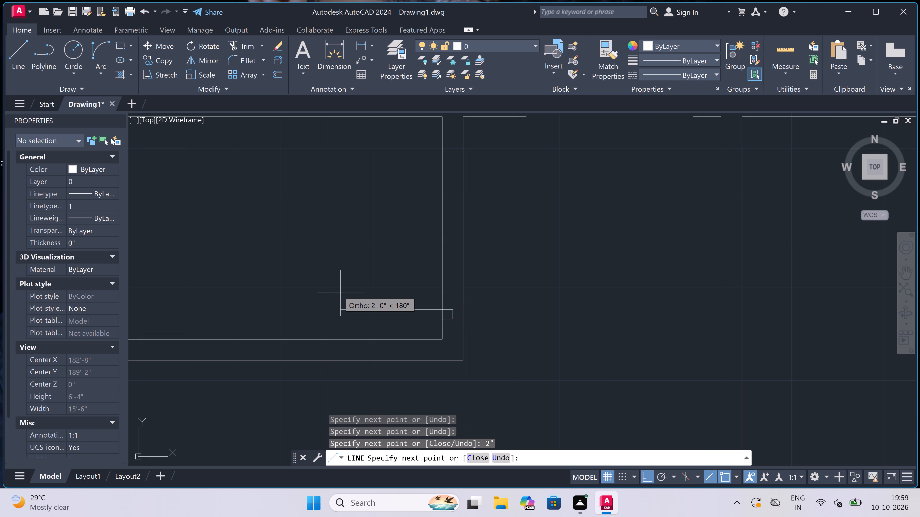
pyautogui.press('2')
pyautogui.write("'")
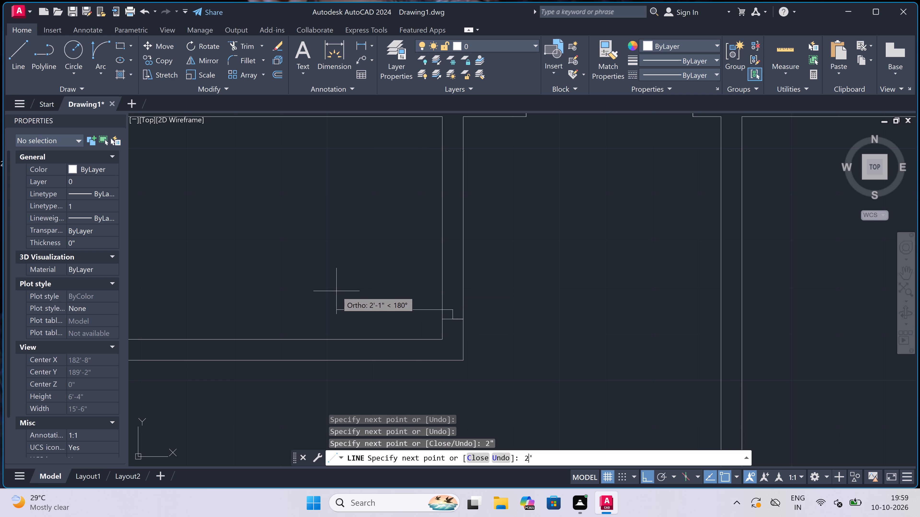
pyautogui.press('space')
pyautogui.press('Escape')
# Draw the upper door jamb across the end wall, with a 2" stop running down from its midpoint.
pyautogui.press('space')
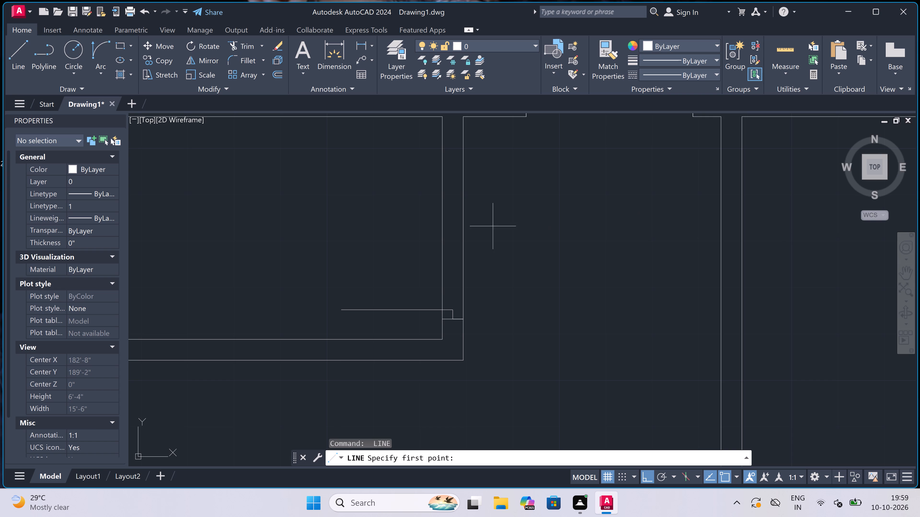
pyautogui.click(446, 211)
pyautogui.click(465, 212)
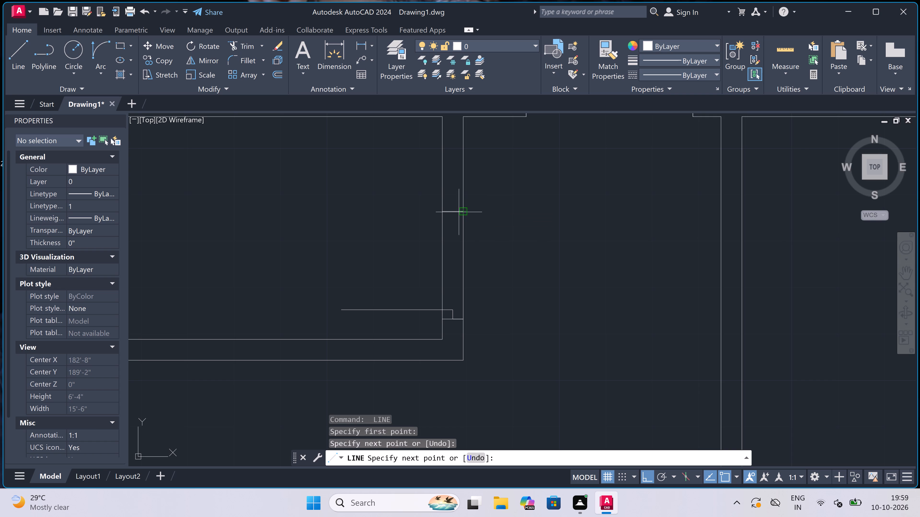
pyautogui.click(451, 214)
pyautogui.press('2')
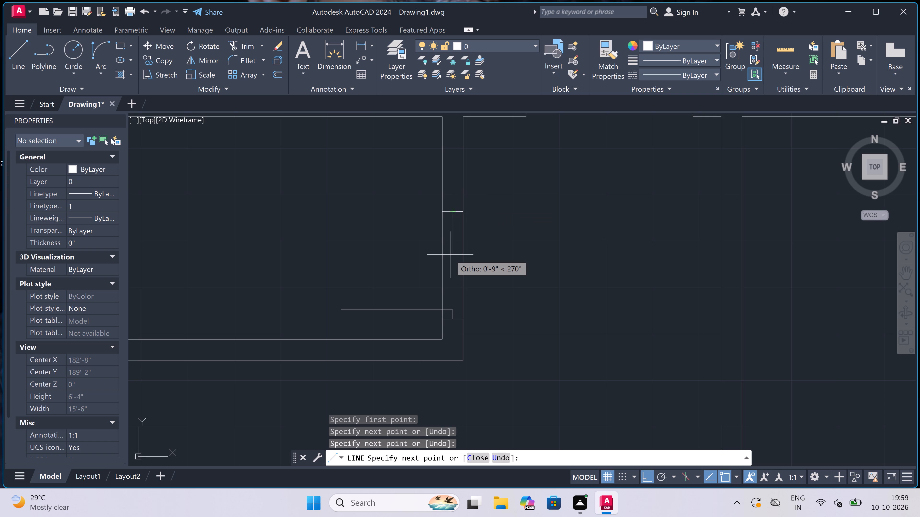
pyautogui.write('"')
pyautogui.press('space')
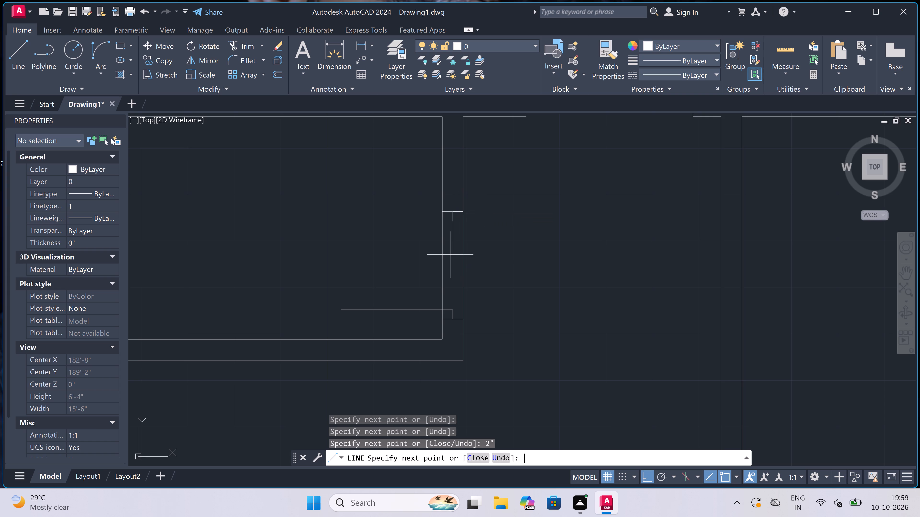
pyautogui.press('Escape')
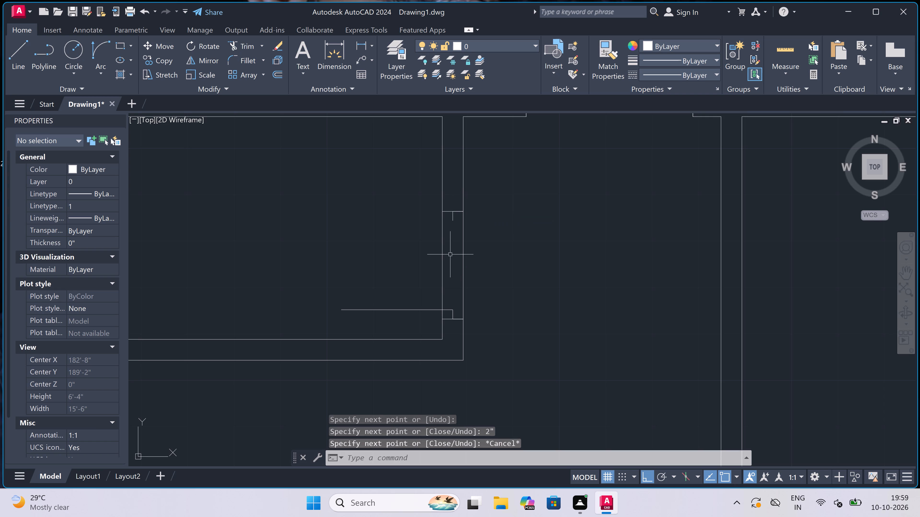
# Draw the door swing arc from the free end of the 2' leaf to the upper jamb's stop.
pyautogui.click(93, 50)
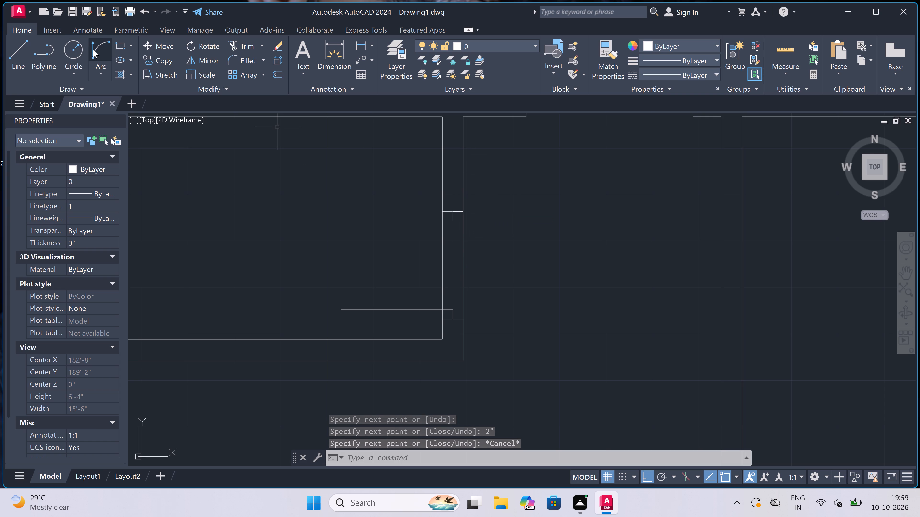
pyautogui.click(340, 307)
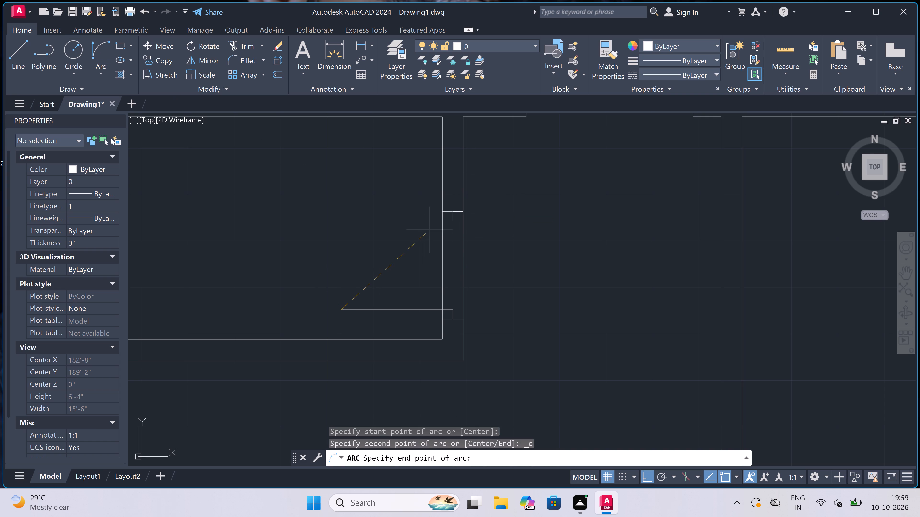
pyautogui.click(449, 220)
pyautogui.click(392, 206)
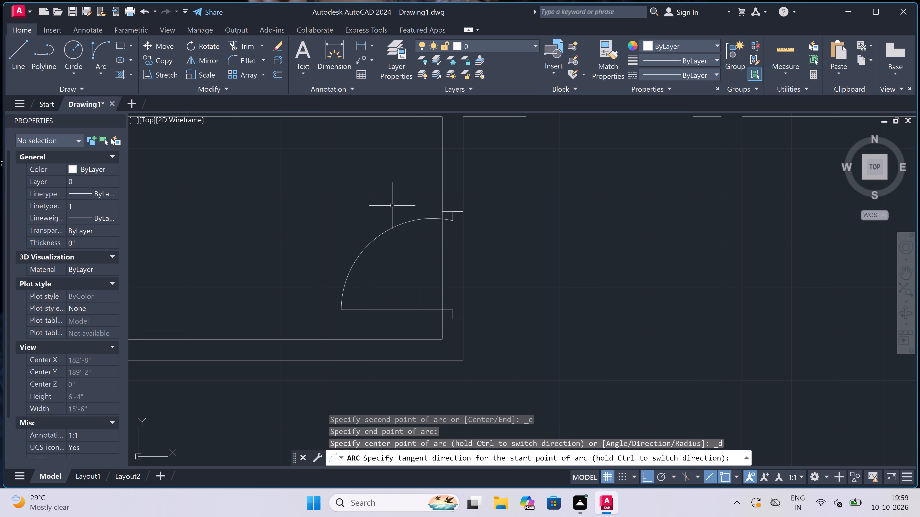
# Trim both end-wall face lines between the two jambs to open the doorway of the small left-side room.
pyautogui.write('tr')
pyautogui.press('space')
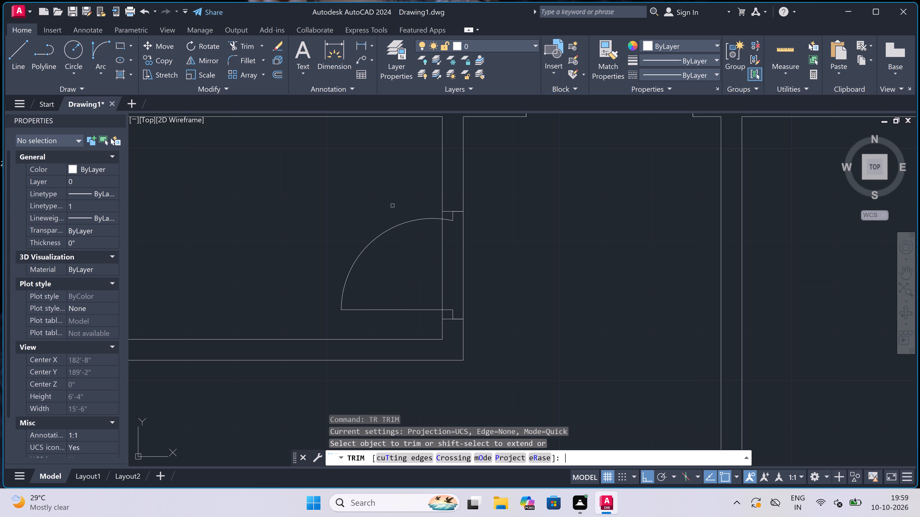
pyautogui.scroll(-2, 399, 224)
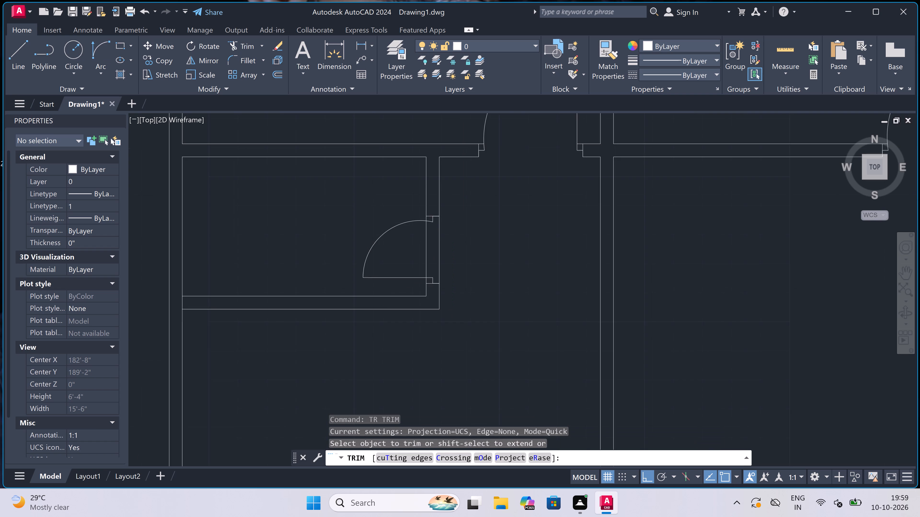
pyautogui.click(402, 243)
pyautogui.click(439, 241)
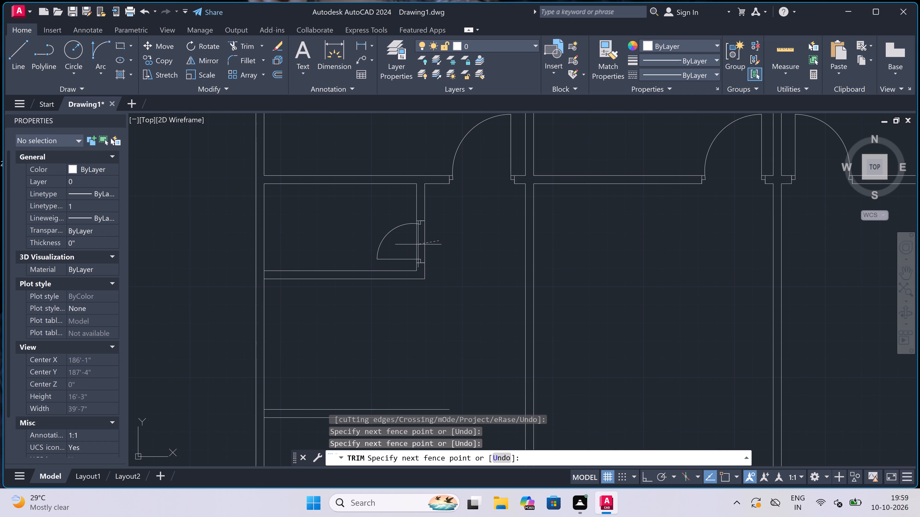
pyautogui.click(393, 245)
pyautogui.scroll(-3, 394, 243)
pyautogui.scroll(3, 385, 250)
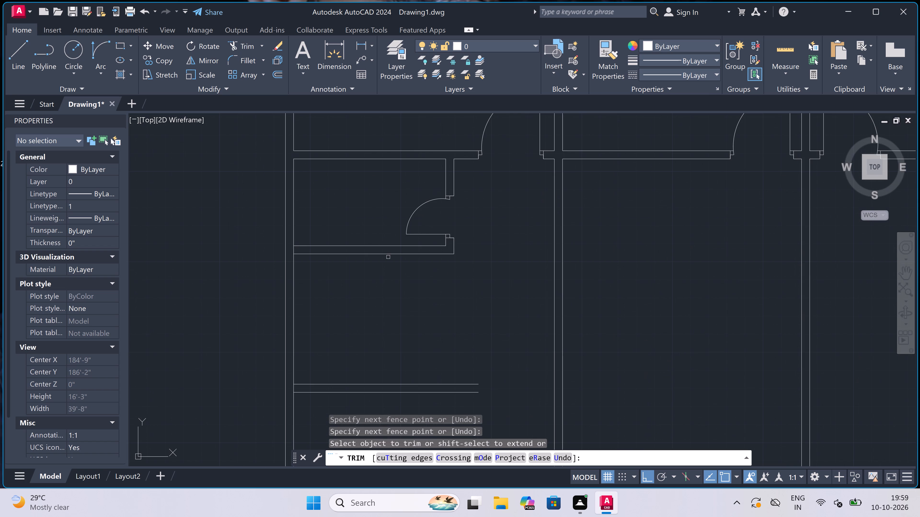
pyautogui.press('Escape')
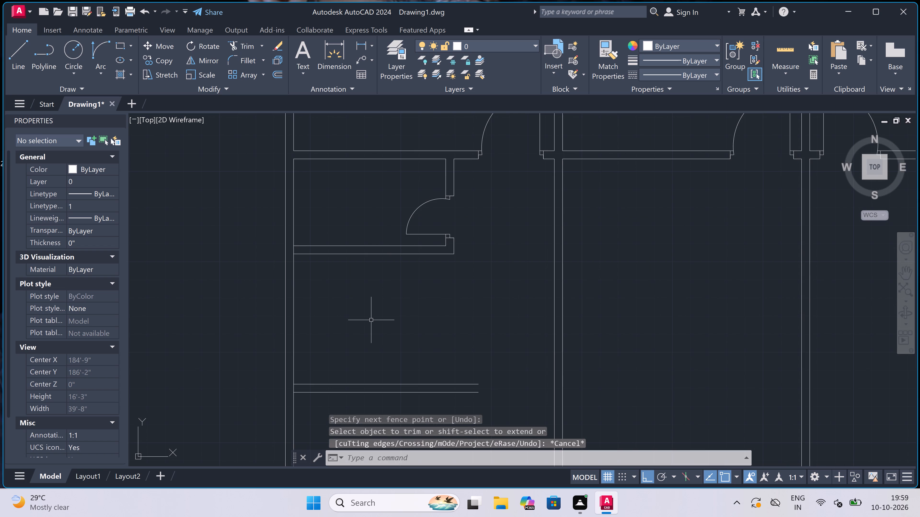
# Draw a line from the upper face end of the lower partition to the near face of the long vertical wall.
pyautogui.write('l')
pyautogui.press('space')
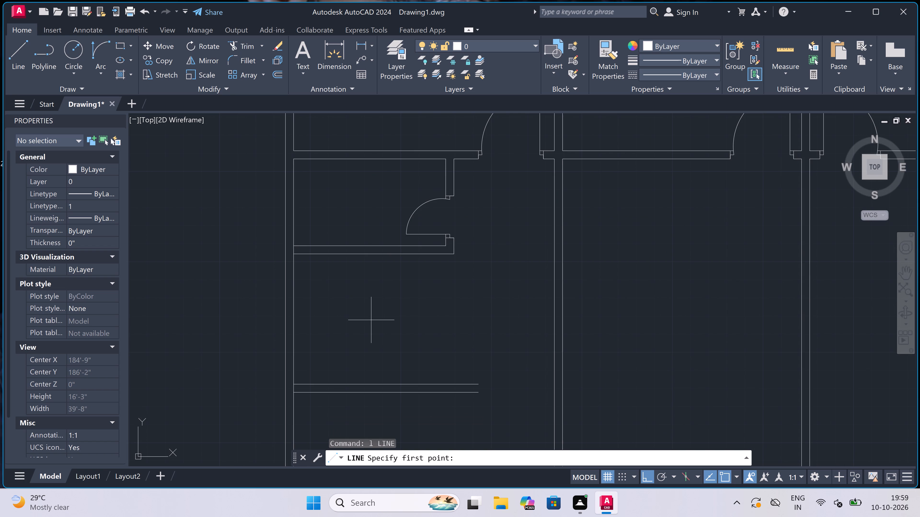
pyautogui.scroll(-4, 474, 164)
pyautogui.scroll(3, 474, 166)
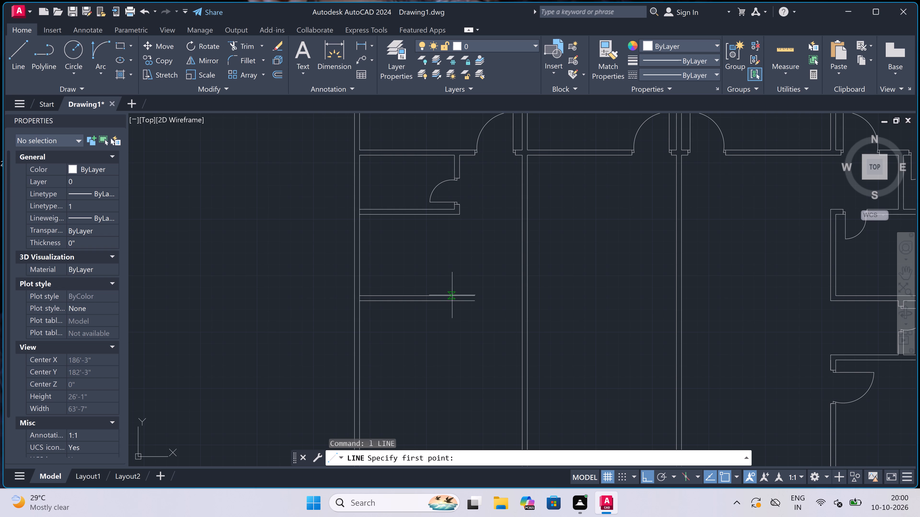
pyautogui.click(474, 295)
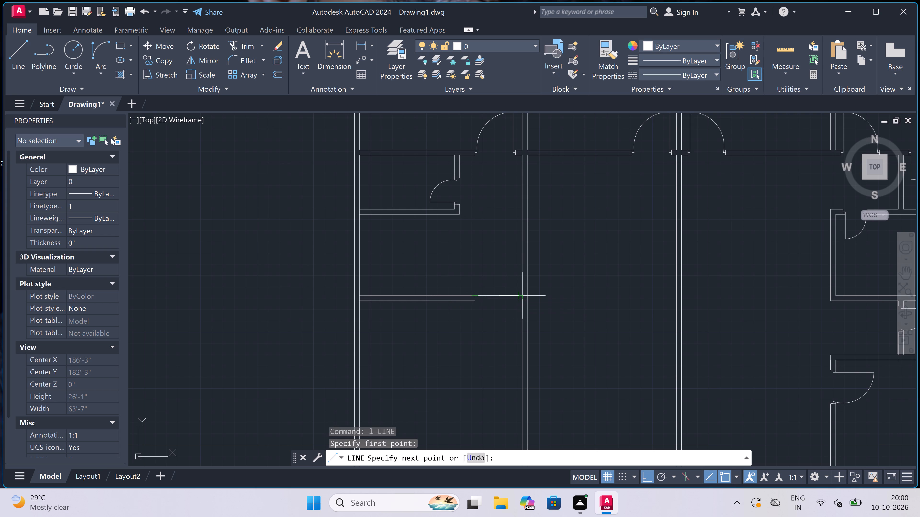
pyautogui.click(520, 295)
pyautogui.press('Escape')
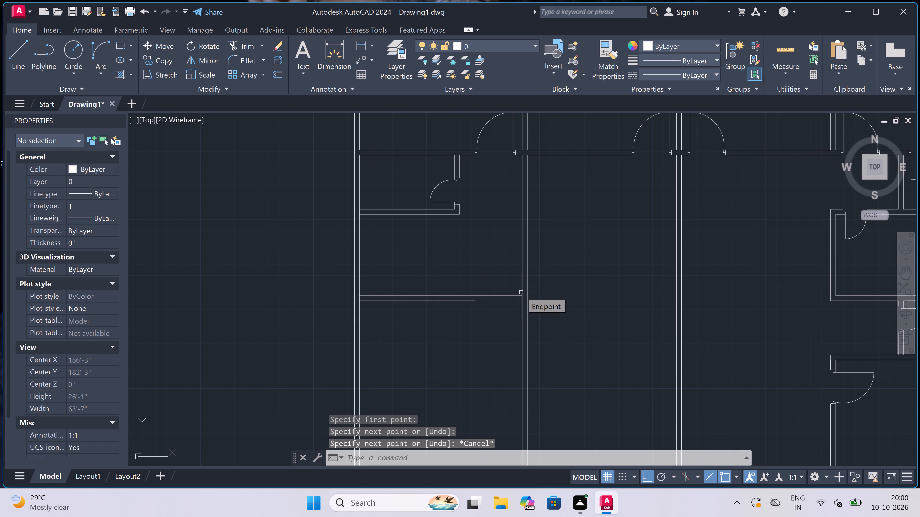
# Extend the face lines of both left-side horizontal partitions to the far face of the long vertical wall.
pyautogui.write('ex')
pyautogui.press('space')
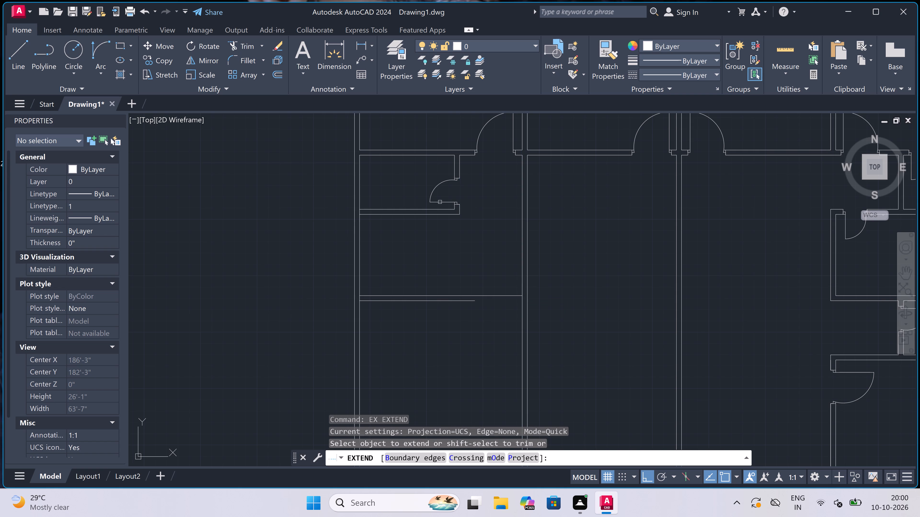
pyautogui.moveTo(421, 198); pyautogui.dragTo(421, 201)
pyautogui.click(419, 341)
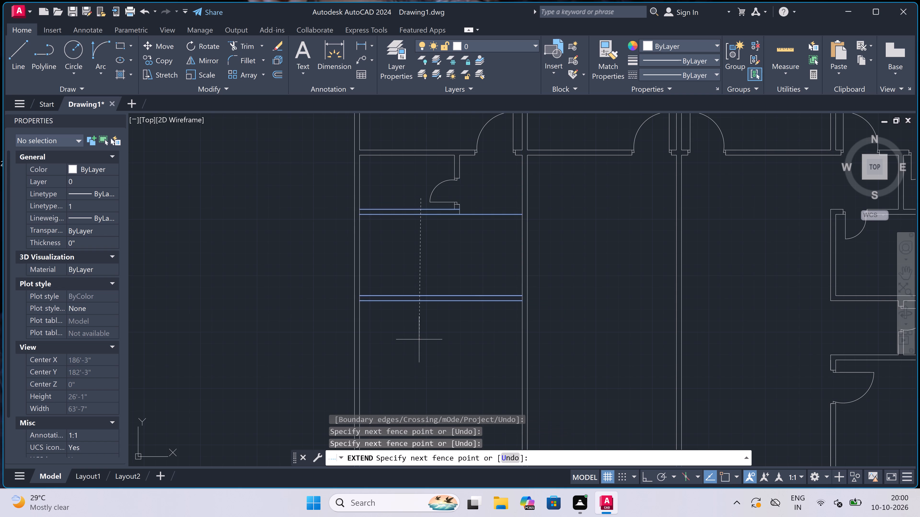
pyautogui.click(403, 198)
pyautogui.click(441, 247)
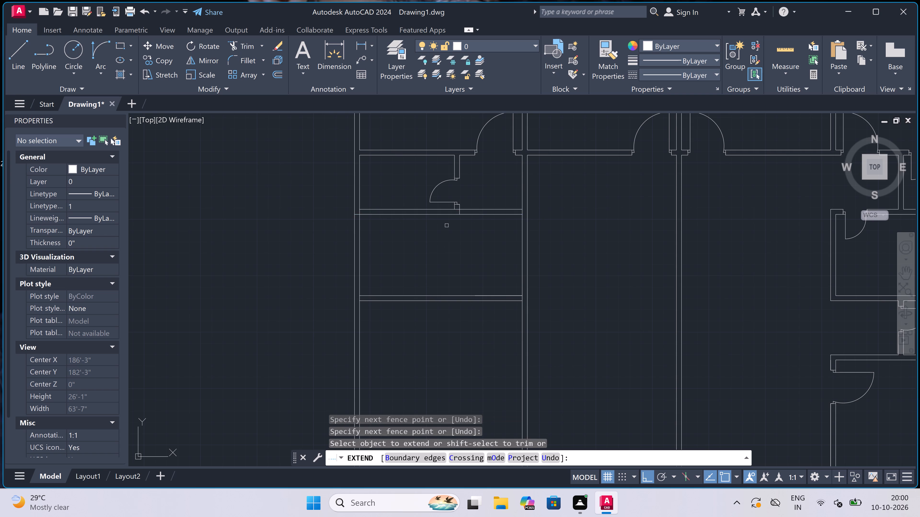
pyautogui.press('Escape')
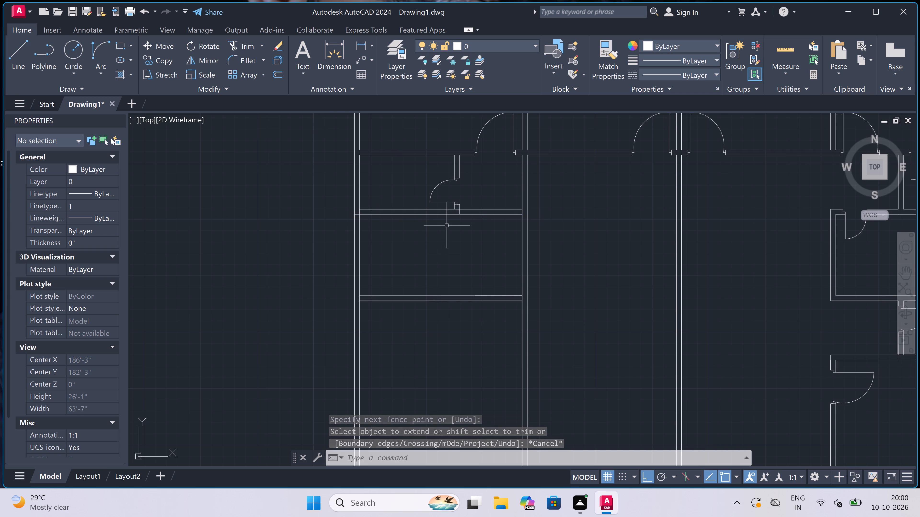
pyautogui.press('space')
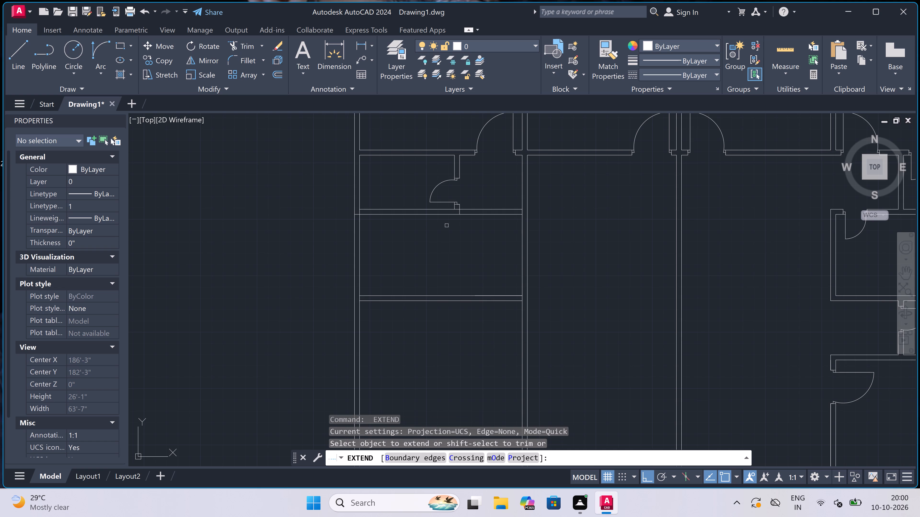
pyautogui.click(512, 201)
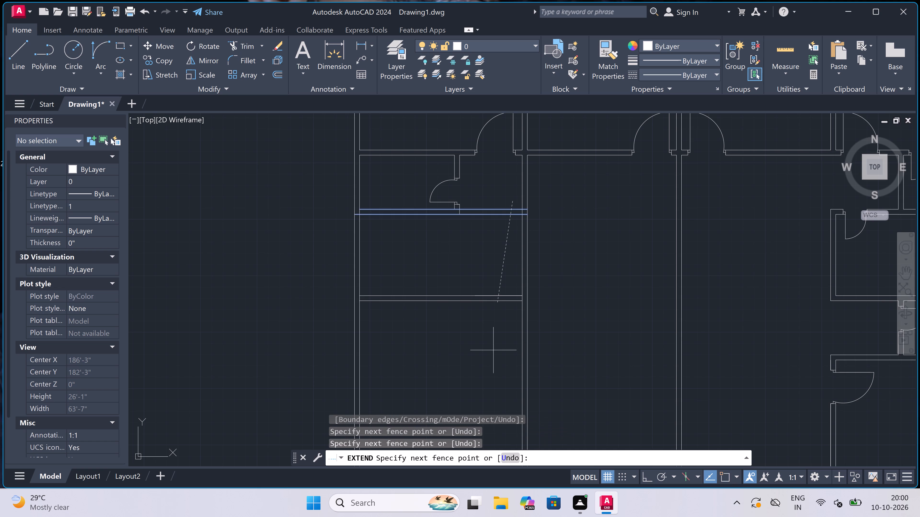
pyautogui.click(515, 332)
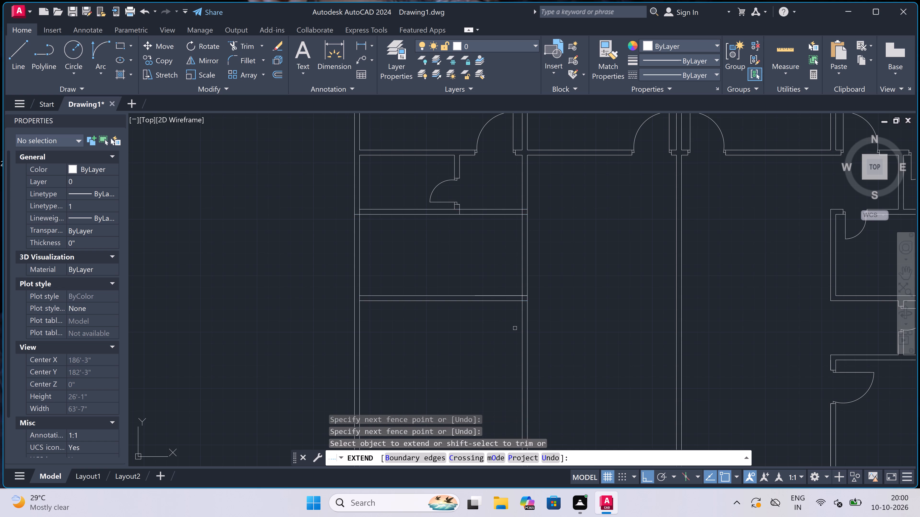
pyautogui.press('Escape')
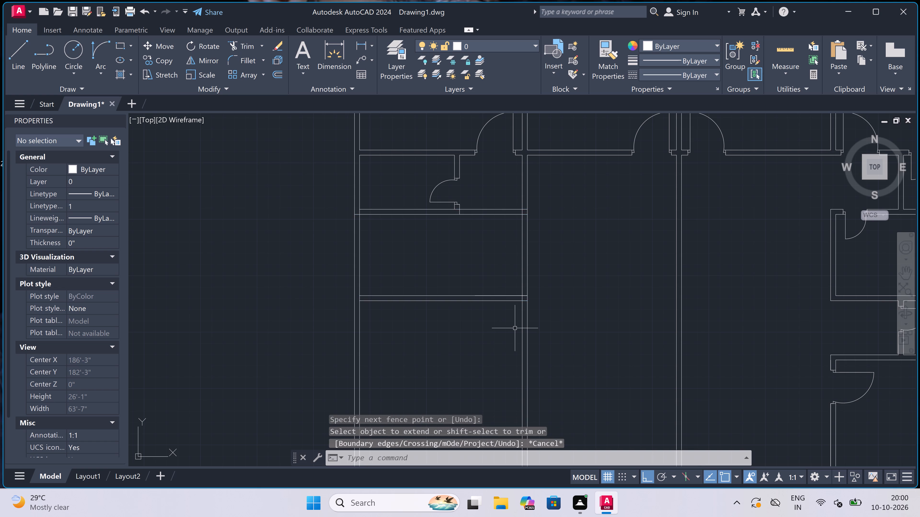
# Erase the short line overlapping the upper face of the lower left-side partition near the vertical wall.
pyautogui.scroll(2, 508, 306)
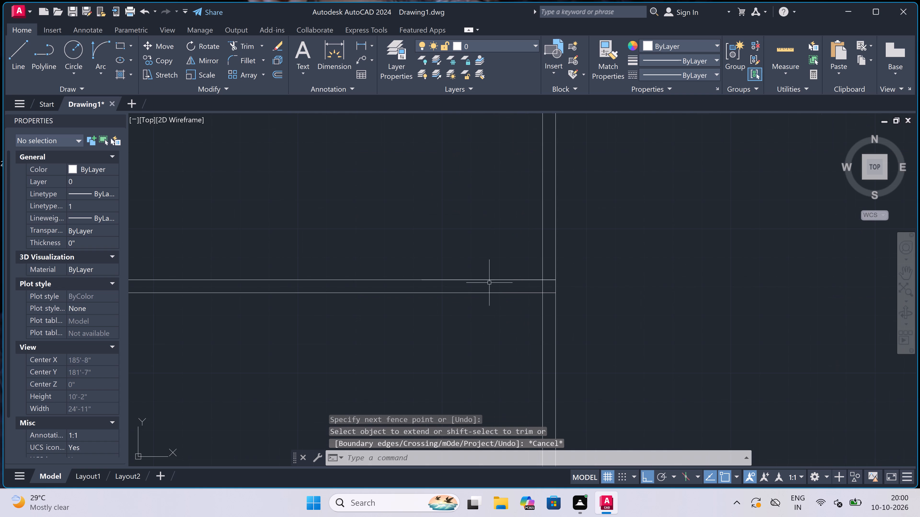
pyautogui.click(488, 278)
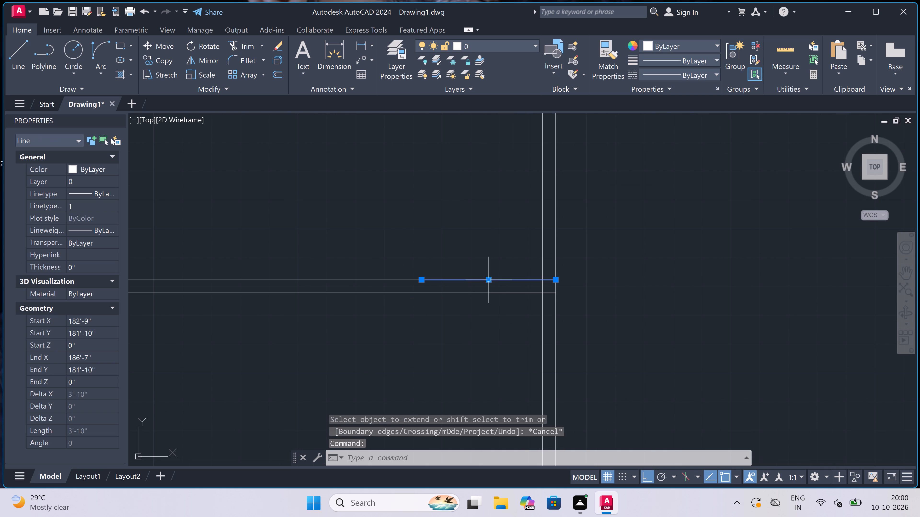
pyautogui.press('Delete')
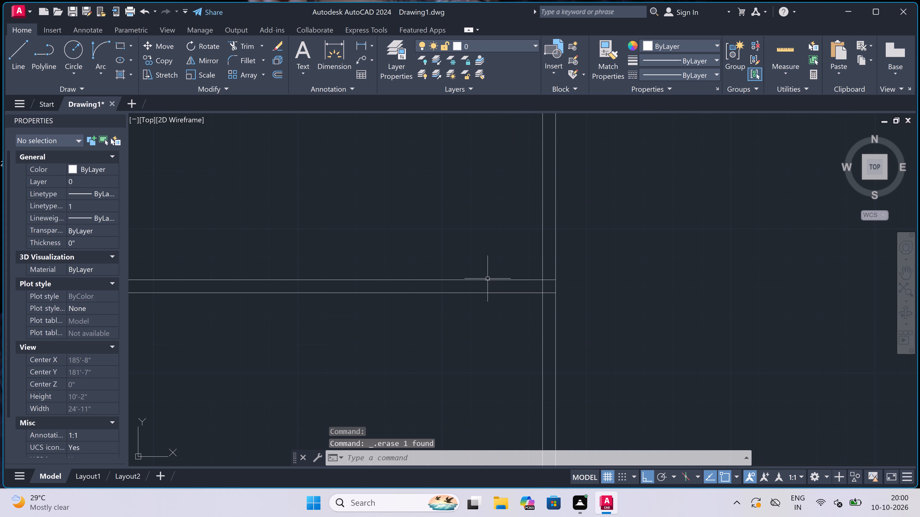
# Extend the lower face line of the upper rooms' wall across the gap at the vertical wall junction.
pyautogui.scroll(-5, 488, 278)
pyautogui.scroll(5, 490, 254)
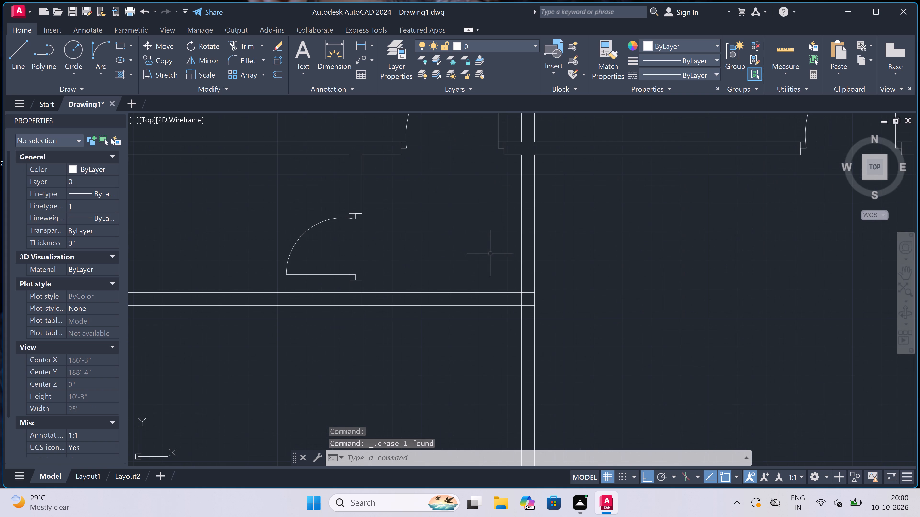
pyautogui.write('ex')
pyautogui.press('space')
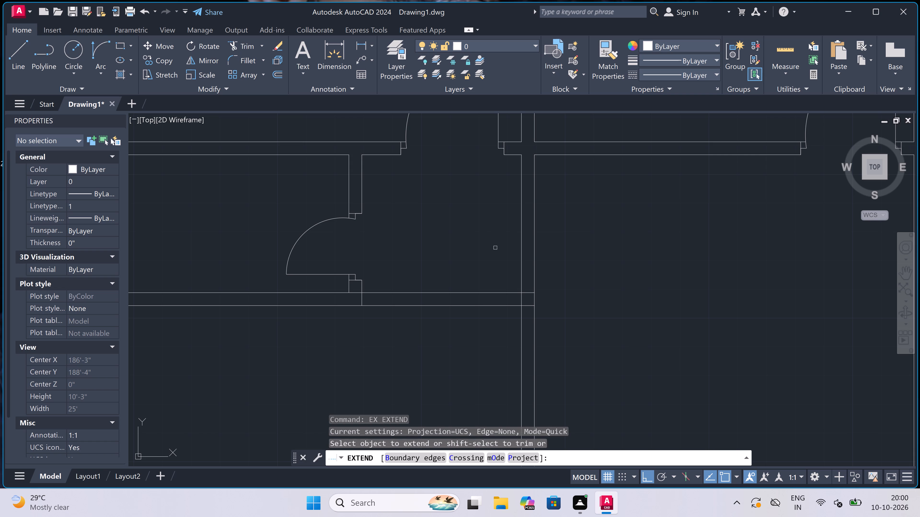
pyautogui.click(549, 146)
pyautogui.click(544, 188)
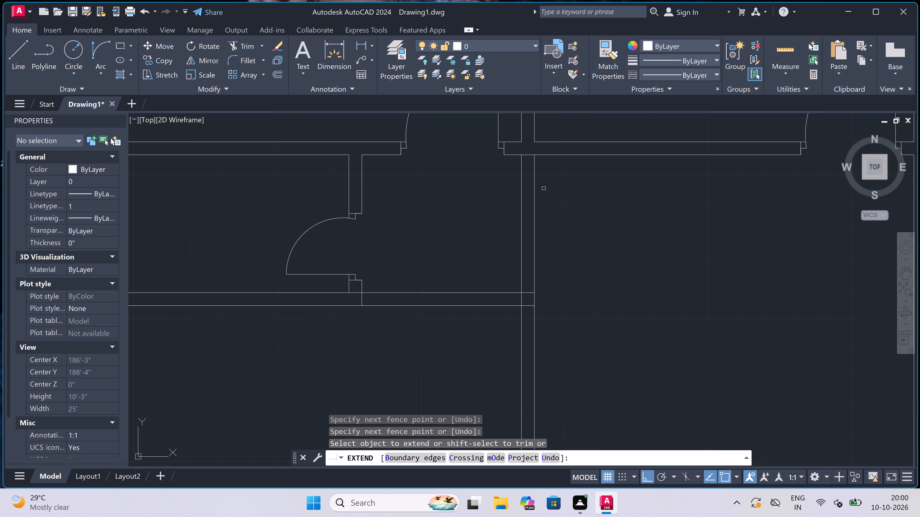
pyautogui.press('Escape')
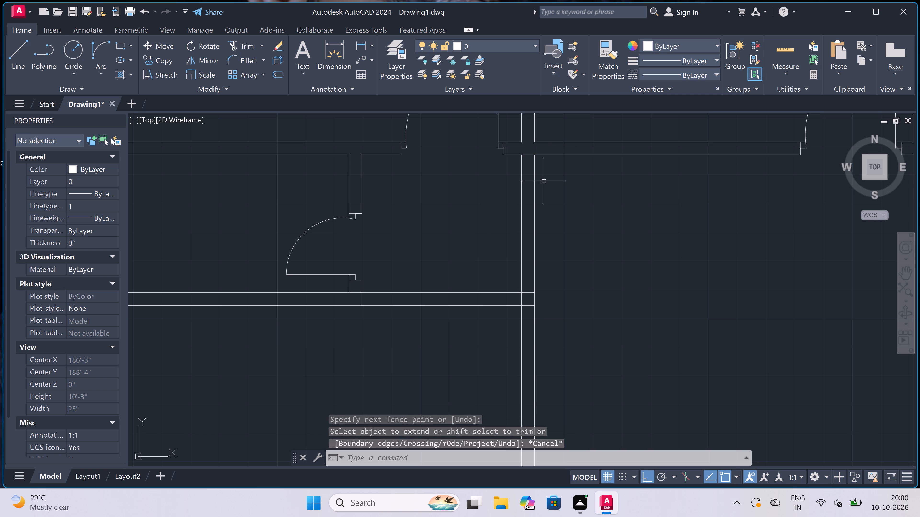
# Trim away the vertical wall between the upper rooms and the small room's bottom partition, including the crossing lines at the new corner.
pyautogui.write('tr')
pyautogui.press('space')
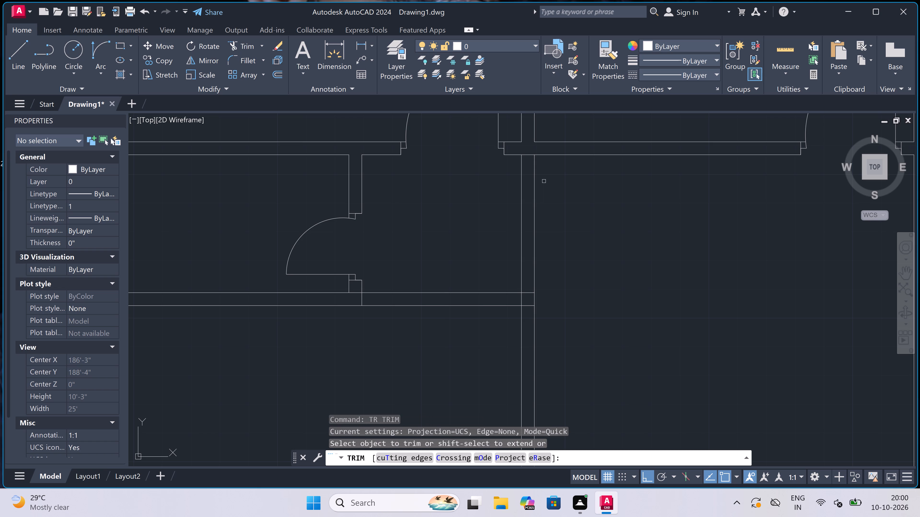
pyautogui.click(559, 215)
pyautogui.click(470, 231)
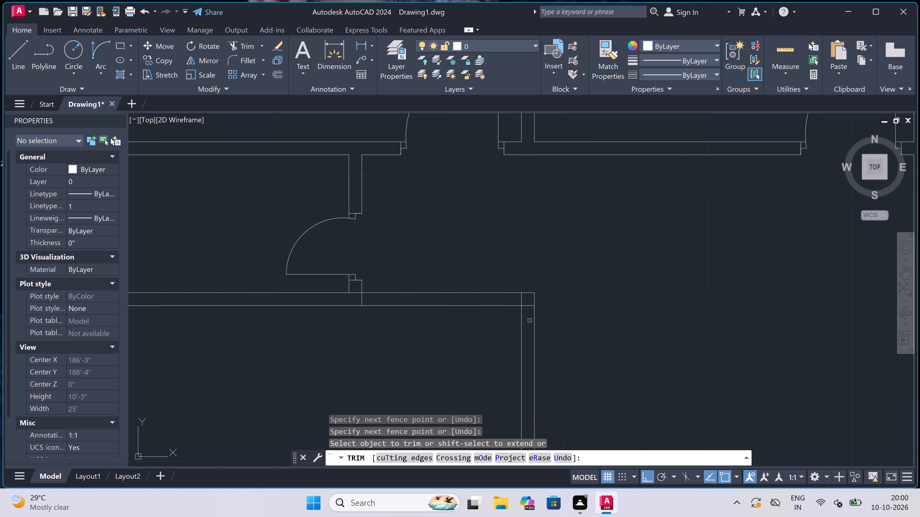
pyautogui.scroll(4, 529, 323)
pyautogui.click(468, 185)
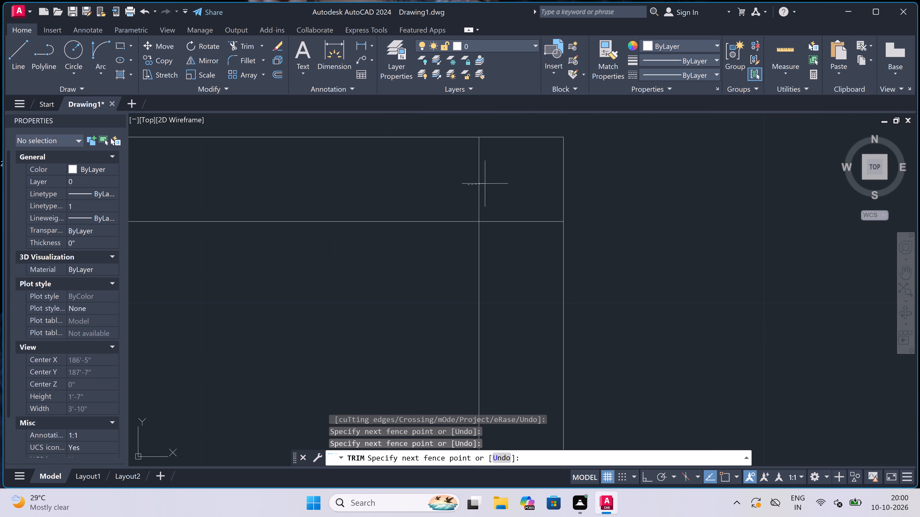
pyautogui.click(516, 224)
# Trim the crossing lines where the doored end wall meets the horizontal partition so the wall thickness is open.
pyautogui.scroll(-6, 516, 224)
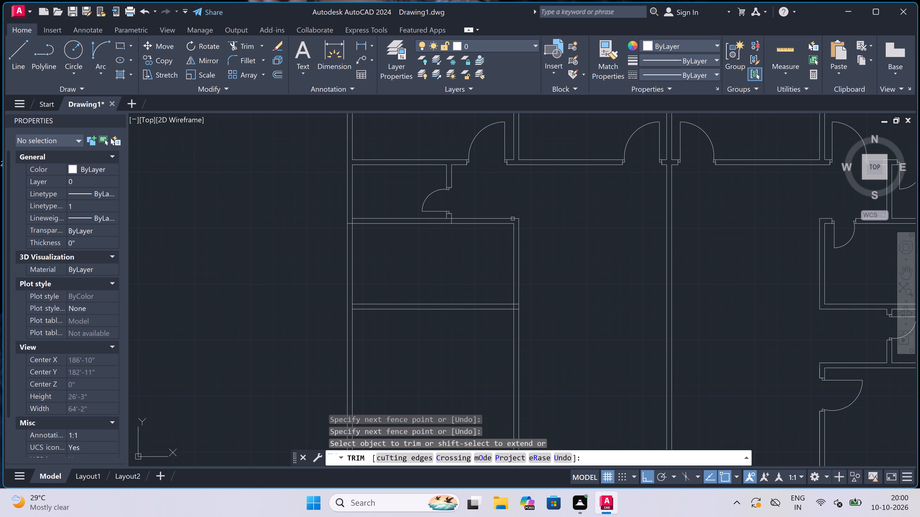
pyautogui.scroll(3, 413, 220)
pyautogui.scroll(2, 597, 224)
pyautogui.click(593, 219)
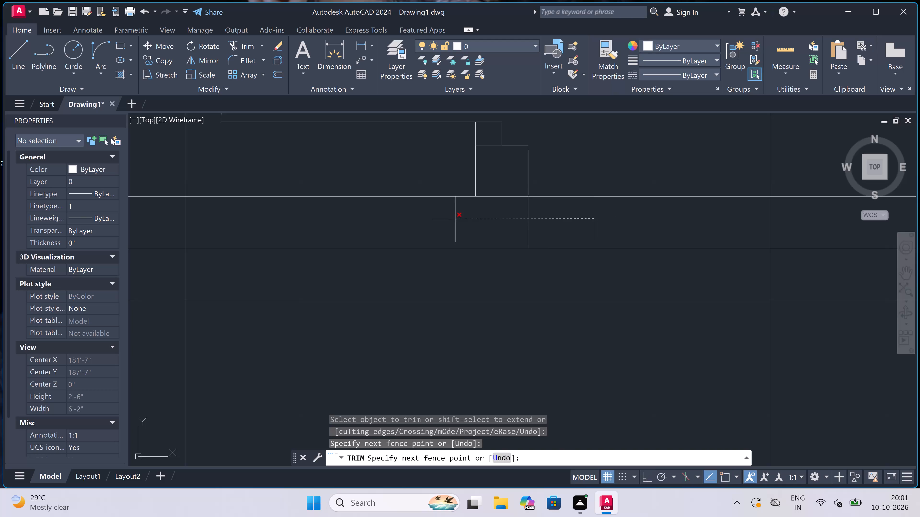
pyautogui.click(451, 221)
pyautogui.click(498, 177)
pyautogui.click(499, 227)
# Trim the lines where the small room's bottom partition meets the left outer wall so the wall thickness is open.
pyautogui.scroll(-4, 499, 226)
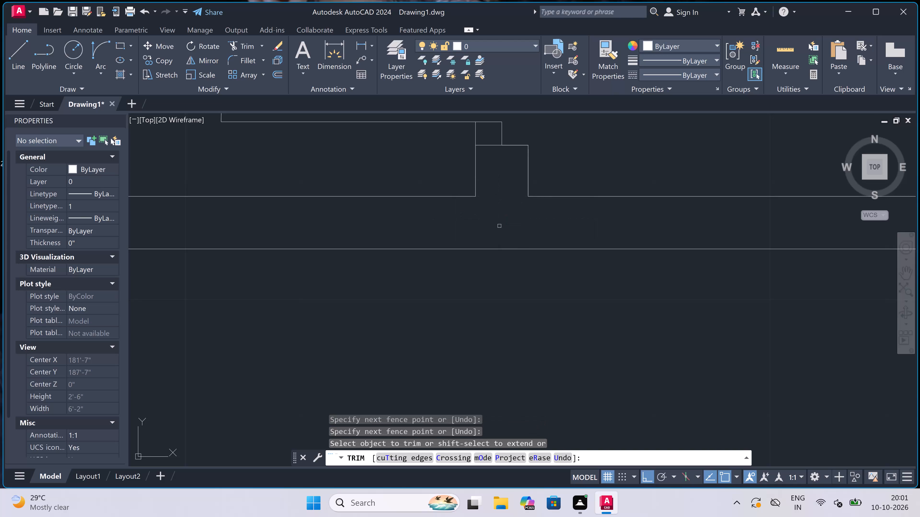
pyautogui.scroll(-2, 499, 226)
pyautogui.scroll(3, 410, 201)
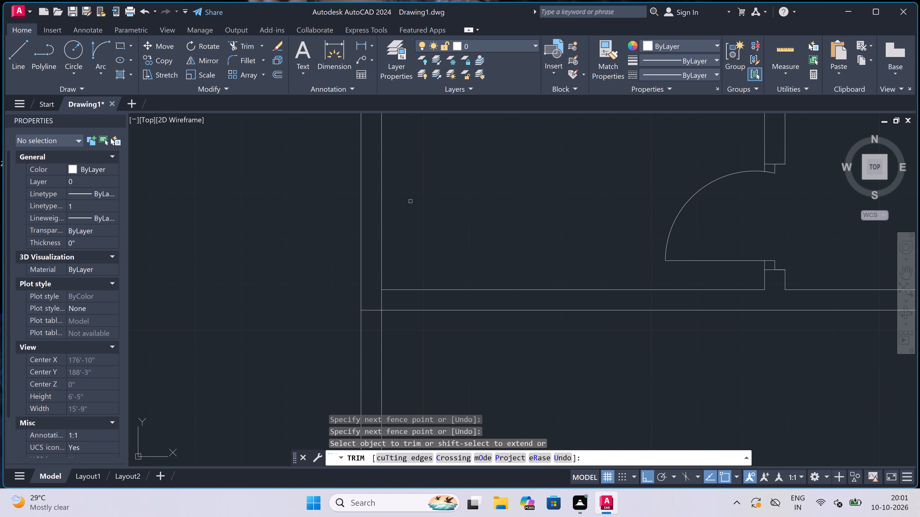
pyautogui.scroll(2, 380, 312)
pyautogui.click(374, 309)
pyautogui.click(400, 275)
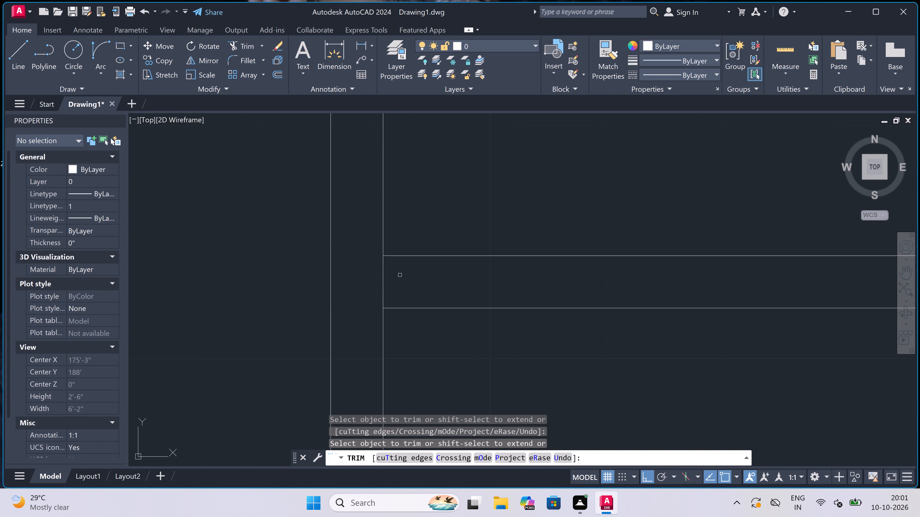
pyautogui.click(343, 295)
pyautogui.scroll(-8, 462, 232)
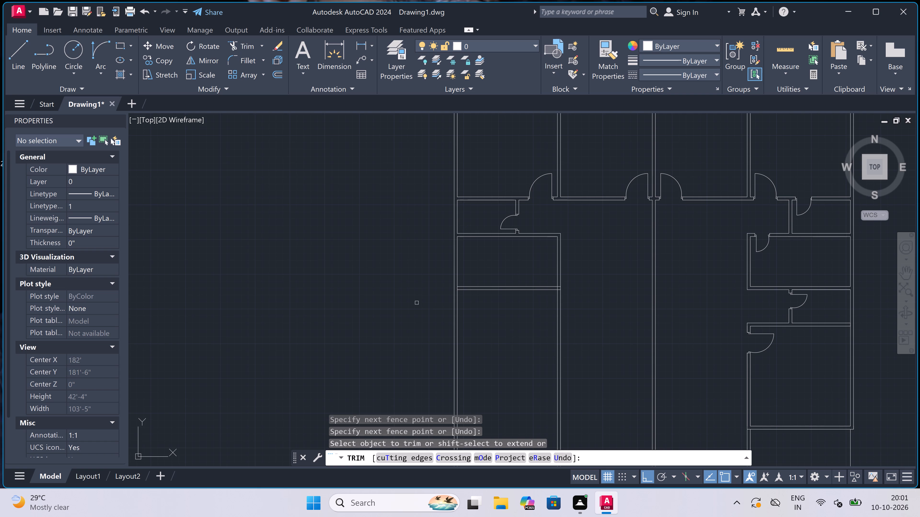
# Trim the left outer wall's inner face between the two lines of the next lower horizontal partition.
pyautogui.scroll(4, 468, 291)
pyautogui.scroll(2, 391, 263)
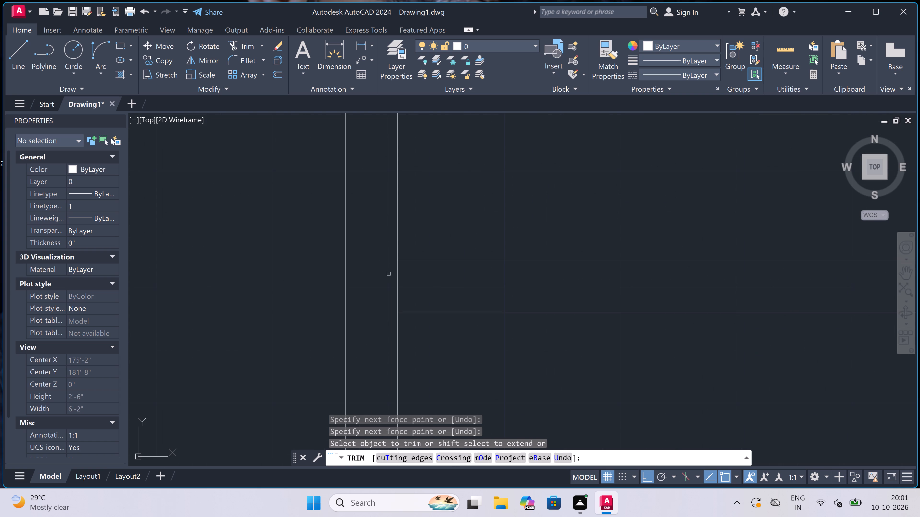
pyautogui.click(386, 284)
pyautogui.click(466, 275)
pyautogui.scroll(-5, 466, 276)
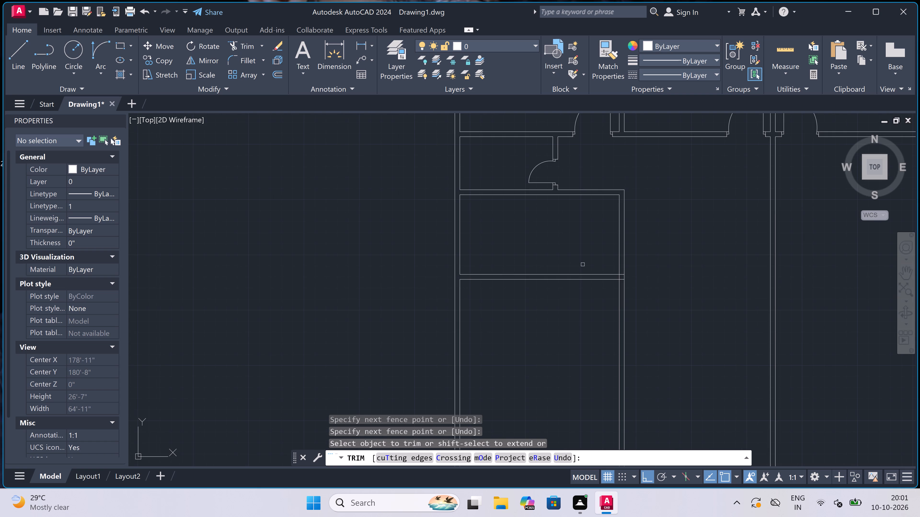
# Trim the crossing lines where that lower partition meets the inner vertical wall, opening the junction.
pyautogui.scroll(5, 621, 277)
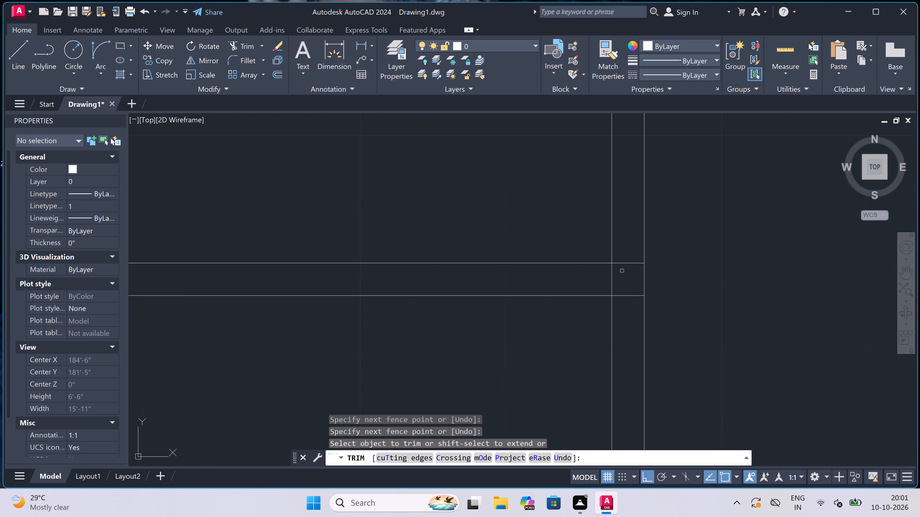
pyautogui.click(624, 255)
pyautogui.click(626, 363)
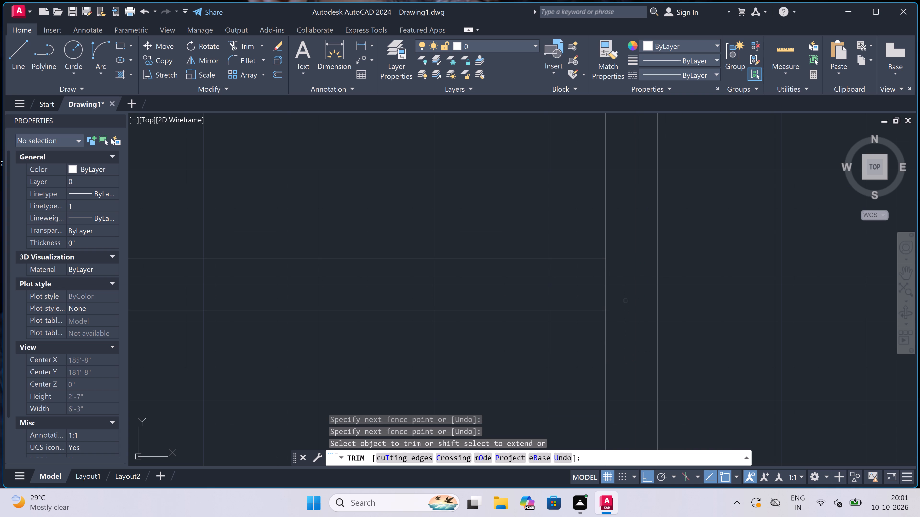
pyautogui.click(620, 281)
pyautogui.click(559, 291)
pyautogui.scroll(-5, 559, 291)
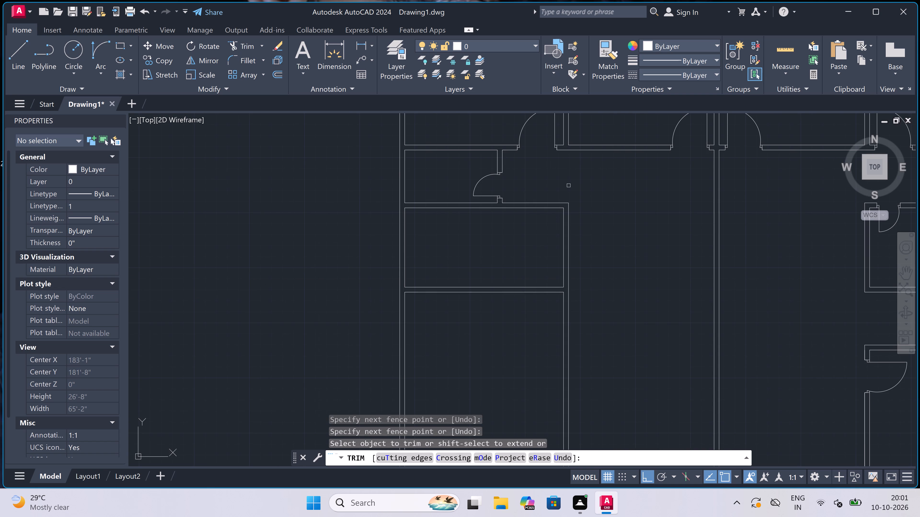
pyautogui.press('Escape')
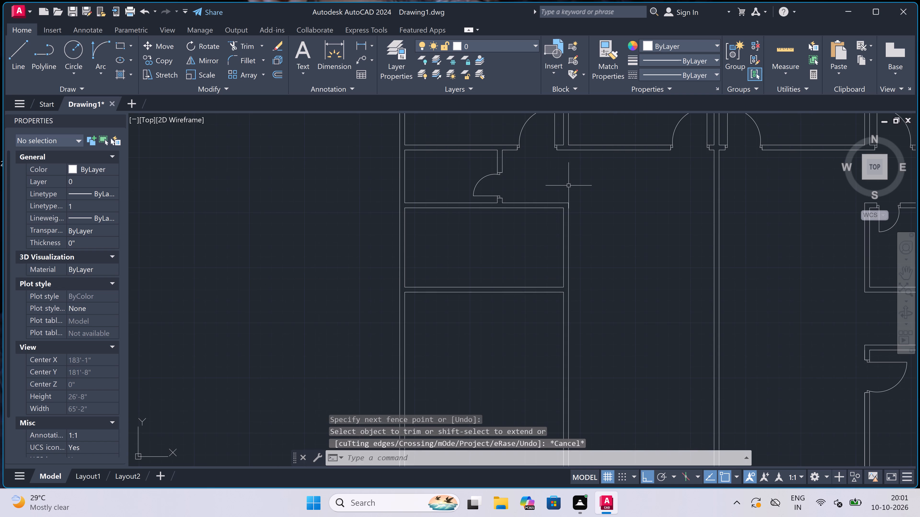
# Draw the hinge-side jamb across the middle left room's top wall near its inner corner, with a 2" stop and a 2' door leaf into the room.
pyautogui.write('l')
pyautogui.press('space')
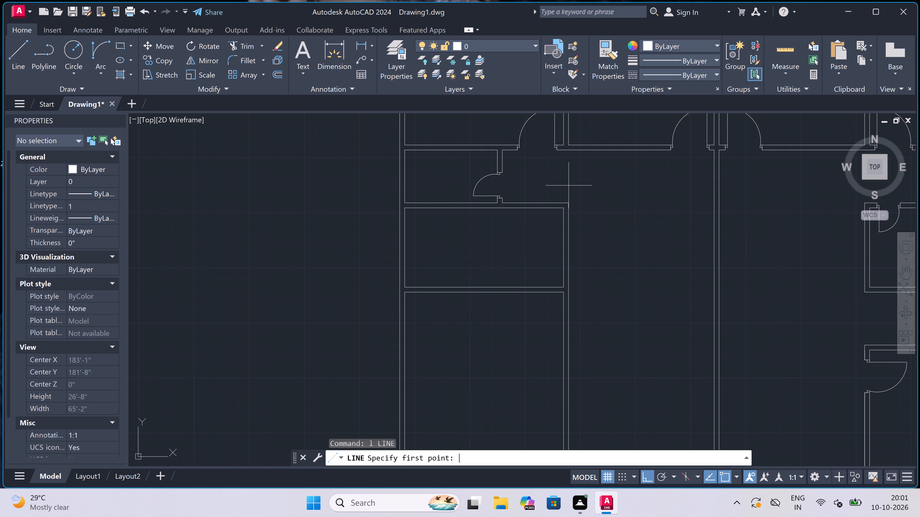
pyautogui.scroll(3, 568, 185)
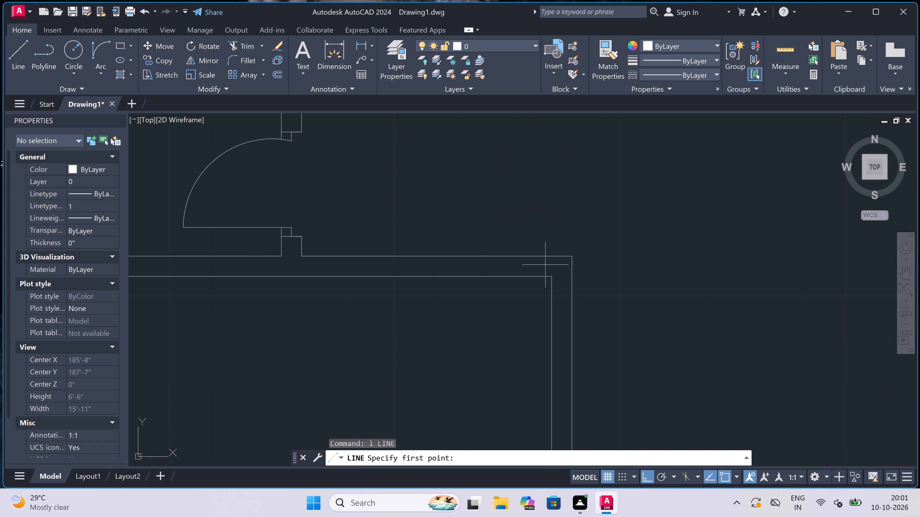
pyautogui.click(534, 277)
pyautogui.click(531, 254)
pyautogui.click(531, 270)
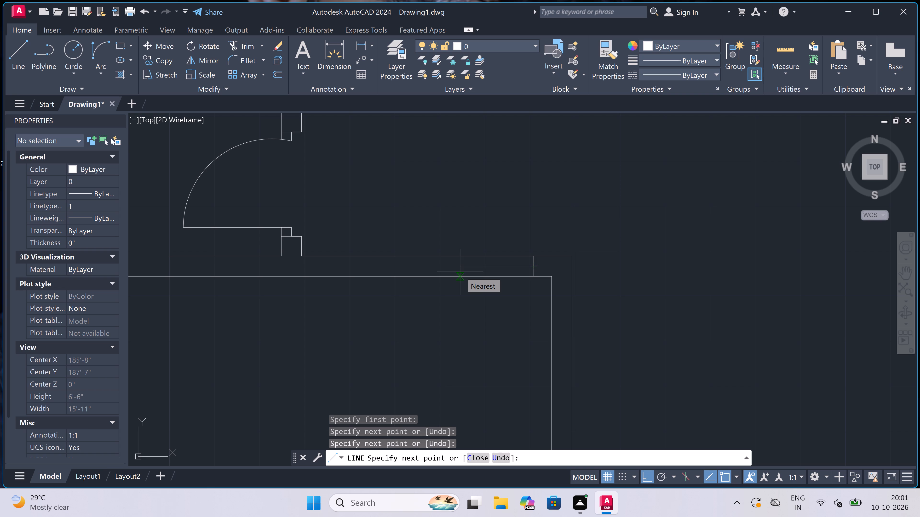
pyautogui.press('2')
pyautogui.write('"')
pyautogui.press('space')
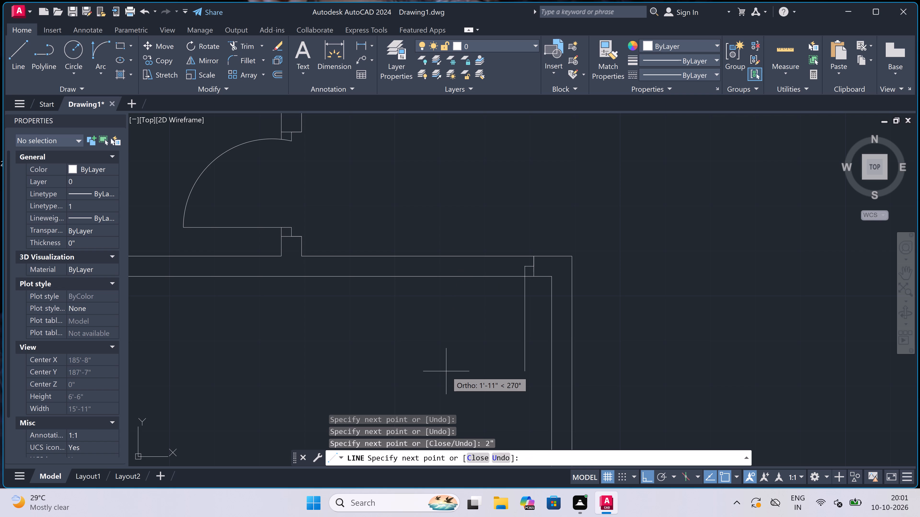
pyautogui.press('2')
pyautogui.write("'")
pyautogui.press('space')
pyautogui.press('Escape')
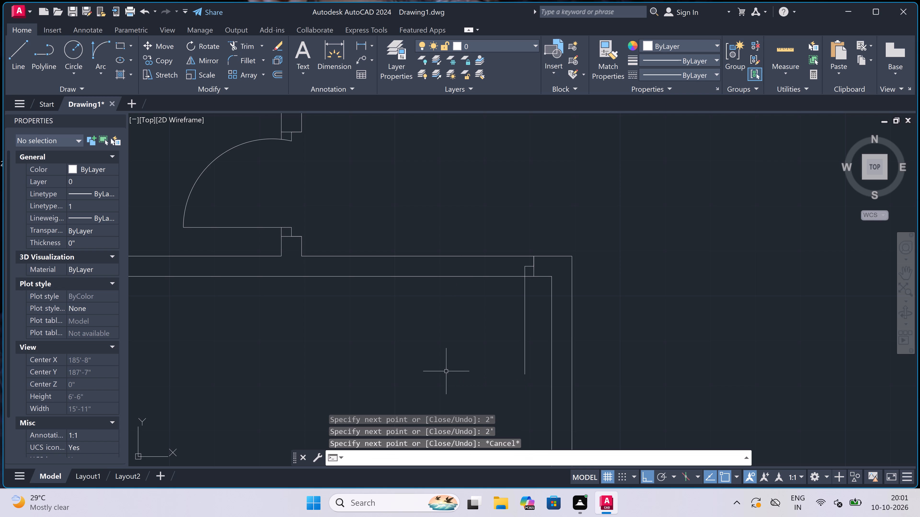
# Draw the opposite jamb line across the same wall, with a 2" stop from its midpoint toward the door leaf.
pyautogui.press('space')
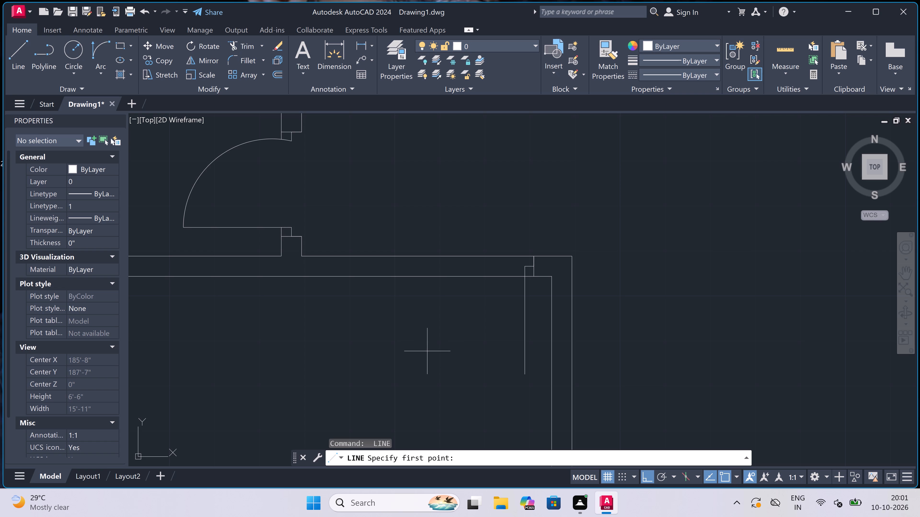
pyautogui.click(436, 276)
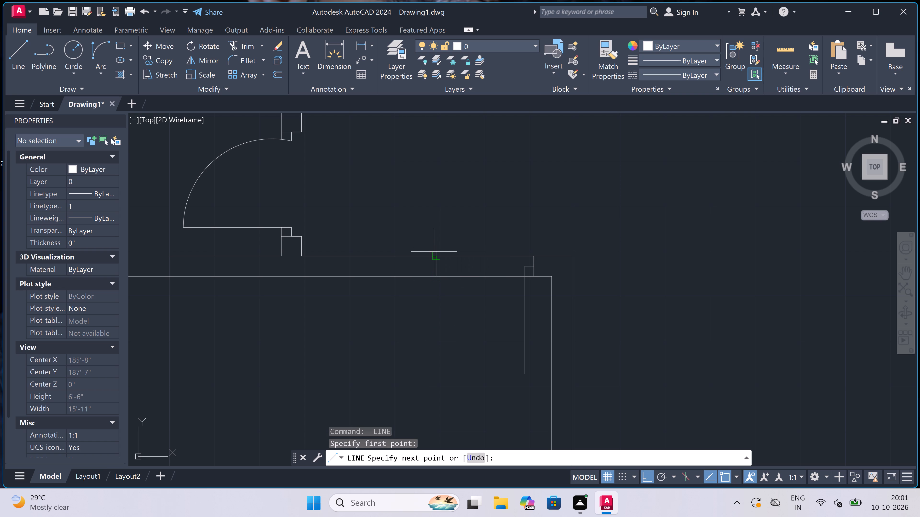
pyautogui.click(434, 254)
pyautogui.scroll(1, 434, 254)
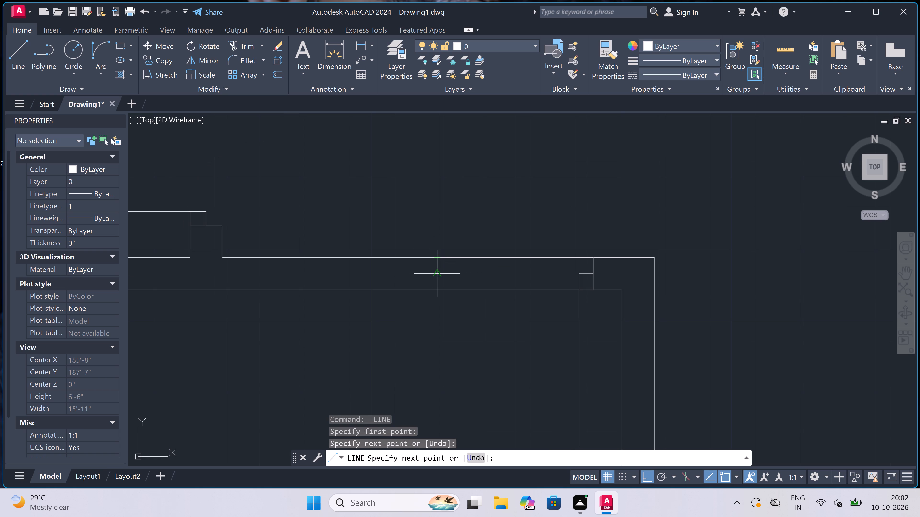
pyautogui.click(437, 274)
pyautogui.press('2')
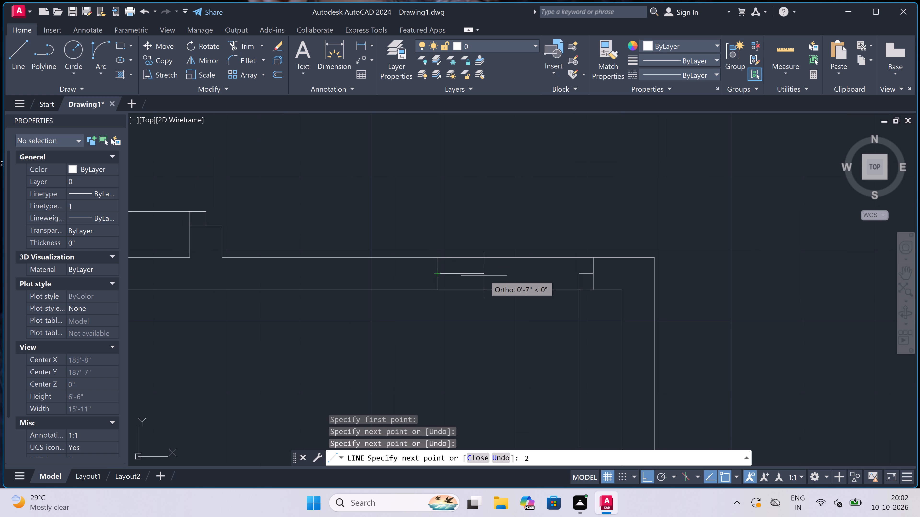
pyautogui.write('"')
pyautogui.press('space')
pyautogui.press('Escape')
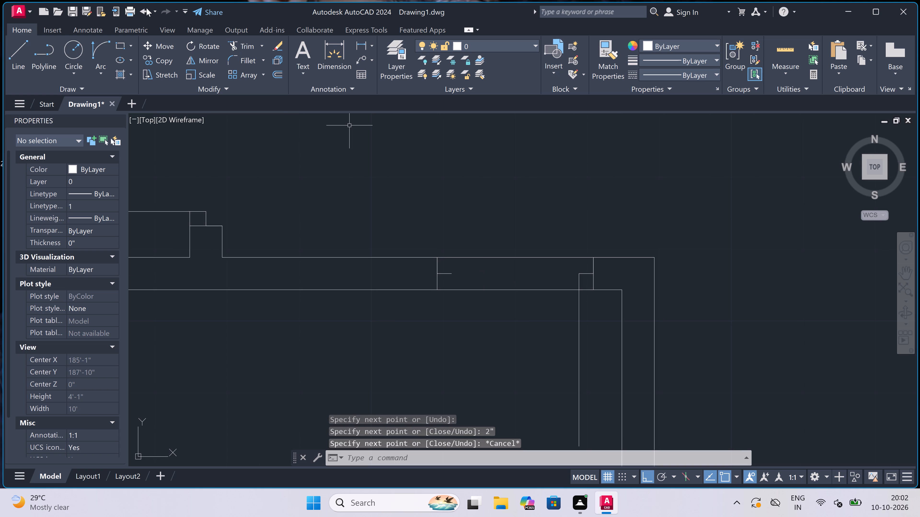
# Draw the door swing arc from the free end of the leaf to the tip of the opposite stop.
pyautogui.click(97, 46)
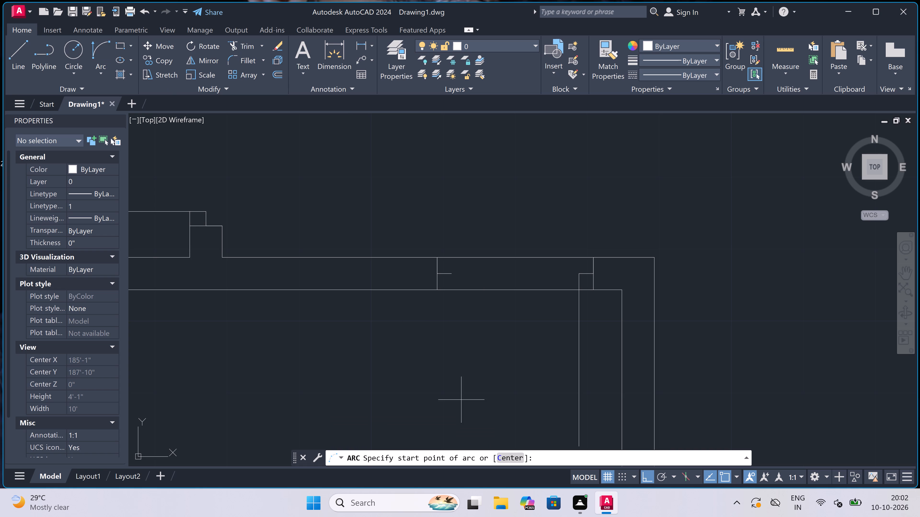
pyautogui.scroll(-3, 460, 321)
pyautogui.scroll(3, 467, 351)
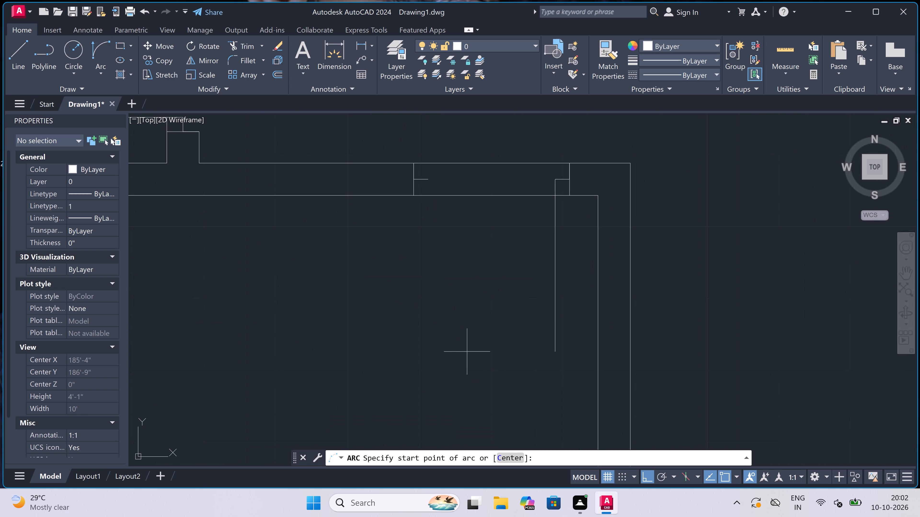
pyautogui.click(553, 351)
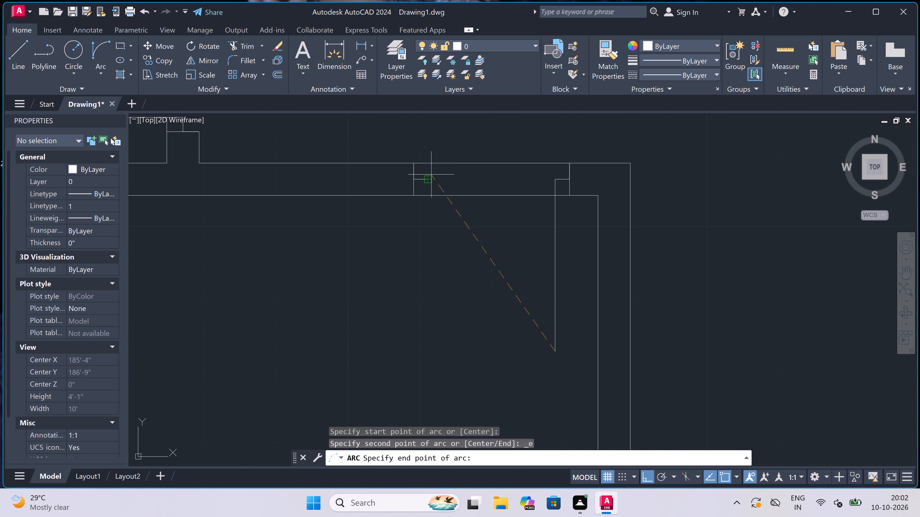
pyautogui.click(431, 176)
pyautogui.click(367, 277)
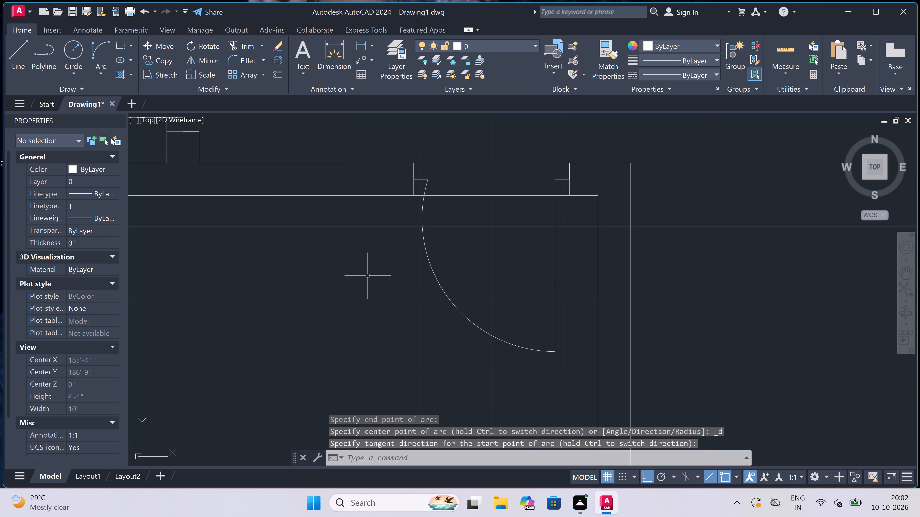
# Trim both wall face lines between the new jambs to open the doorway.
pyautogui.write('tr')
pyautogui.press('space')
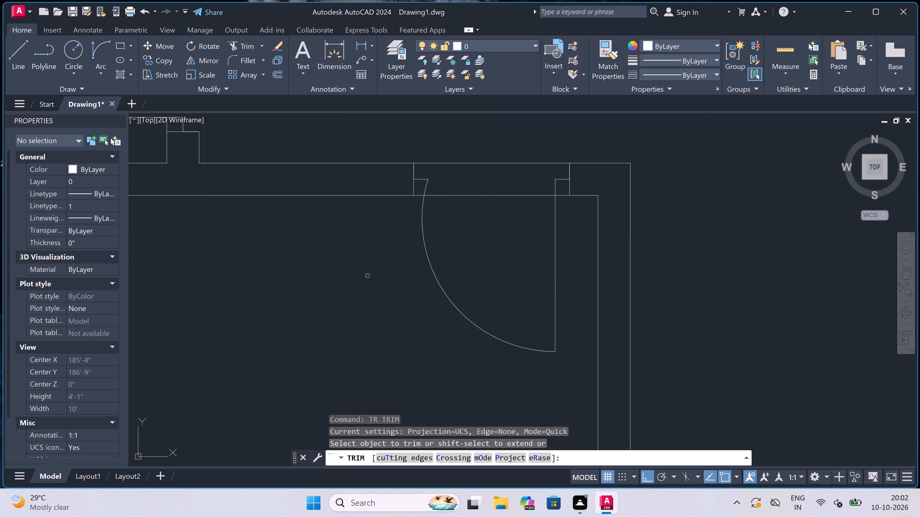
pyautogui.scroll(-3, 369, 273)
pyautogui.scroll(2, 391, 253)
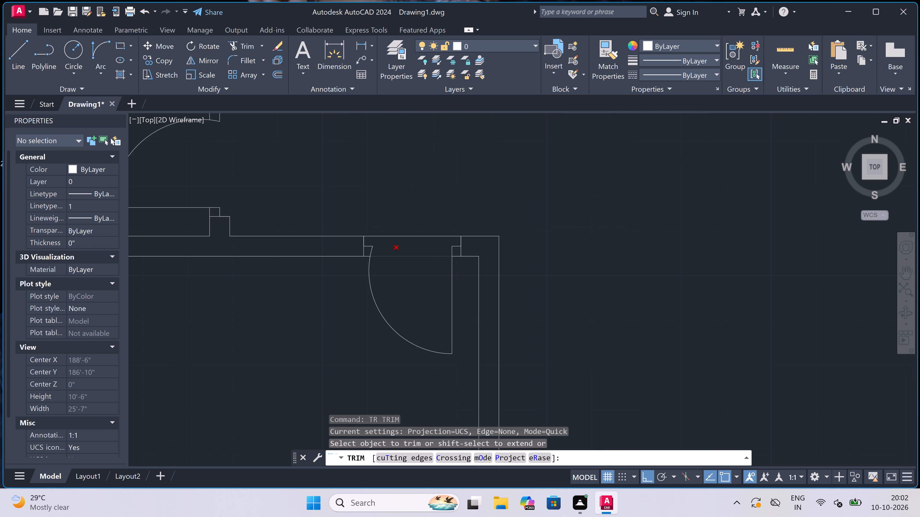
pyautogui.click(400, 211)
pyautogui.click(404, 284)
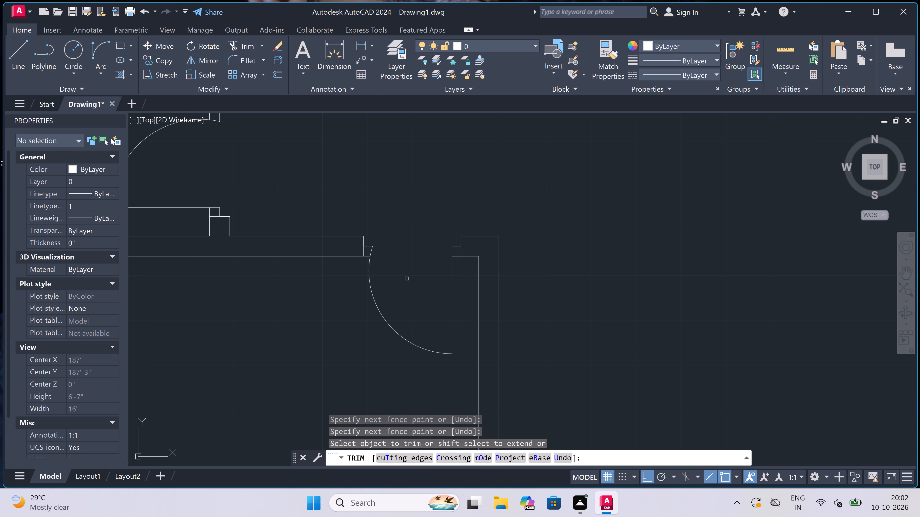
pyautogui.press('Escape')
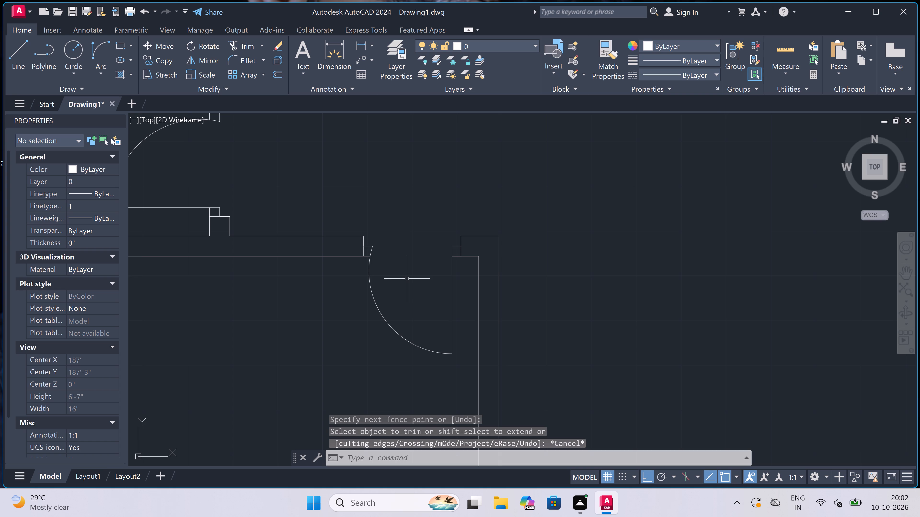
# Offset the lower face line of the middle left room's bottom wall 12' downward to place the next partition.
pyautogui.scroll(-4, 408, 278)
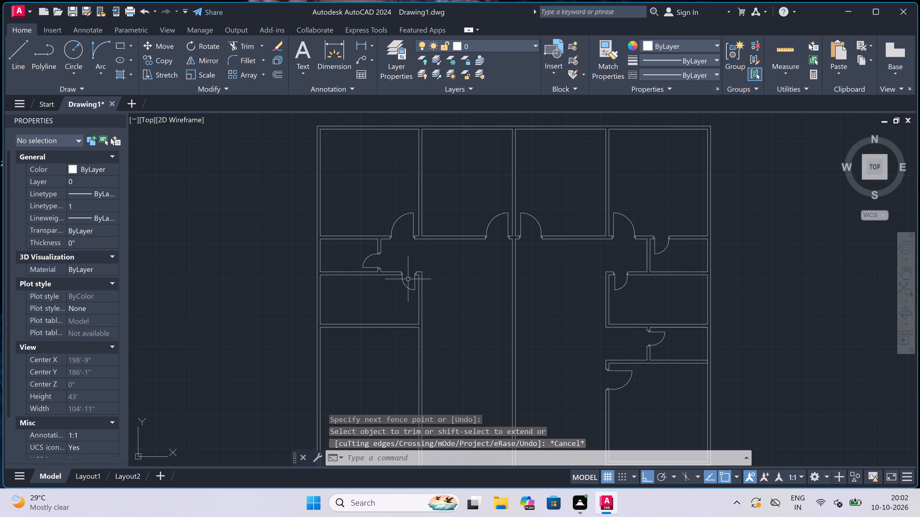
pyautogui.scroll(-1, 408, 279)
pyautogui.scroll(3, 386, 316)
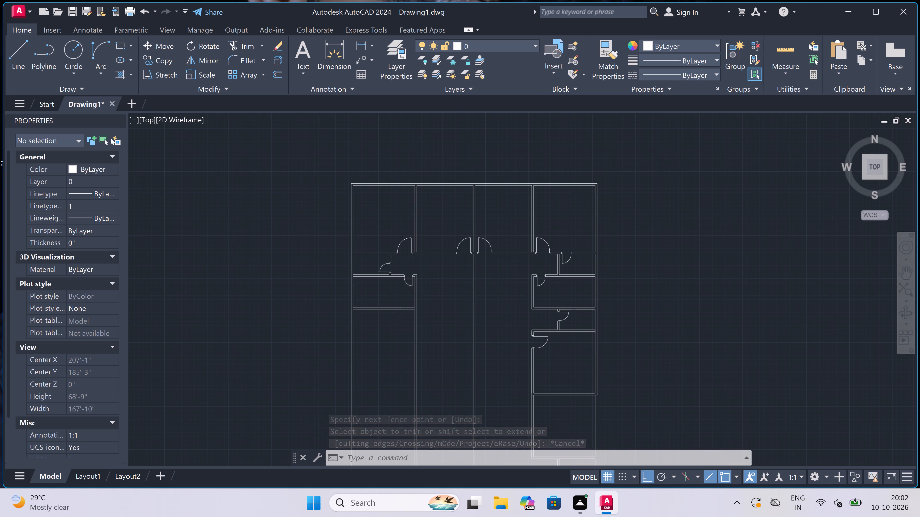
pyautogui.write('o')
pyautogui.press('space')
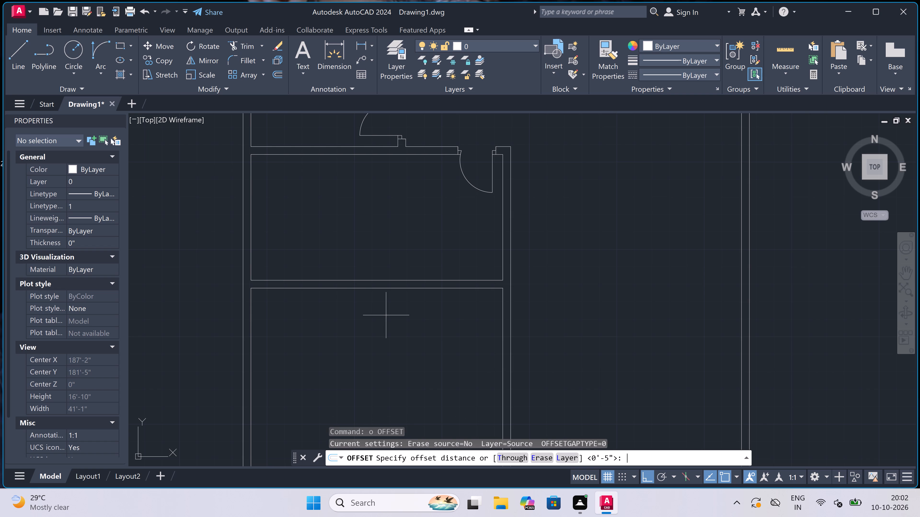
pyautogui.scroll(-2, 393, 310)
pyautogui.scroll(2, 376, 318)
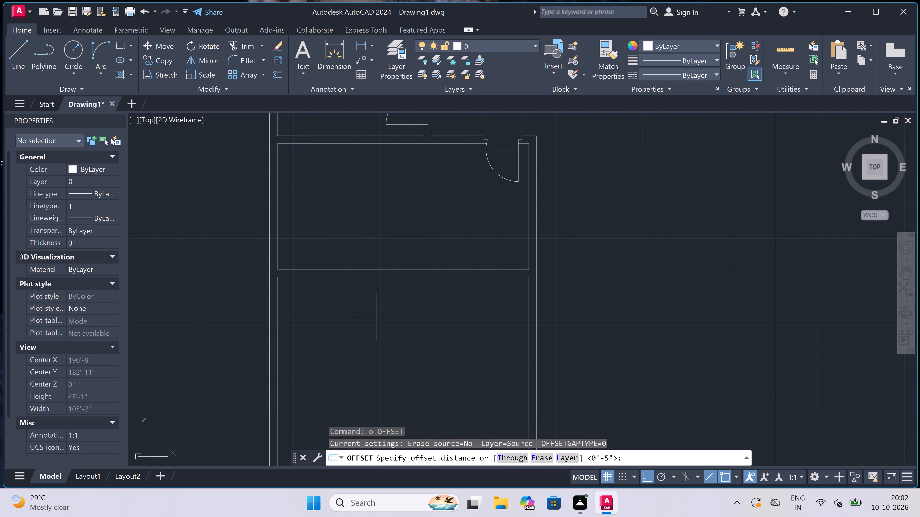
pyautogui.click(405, 276)
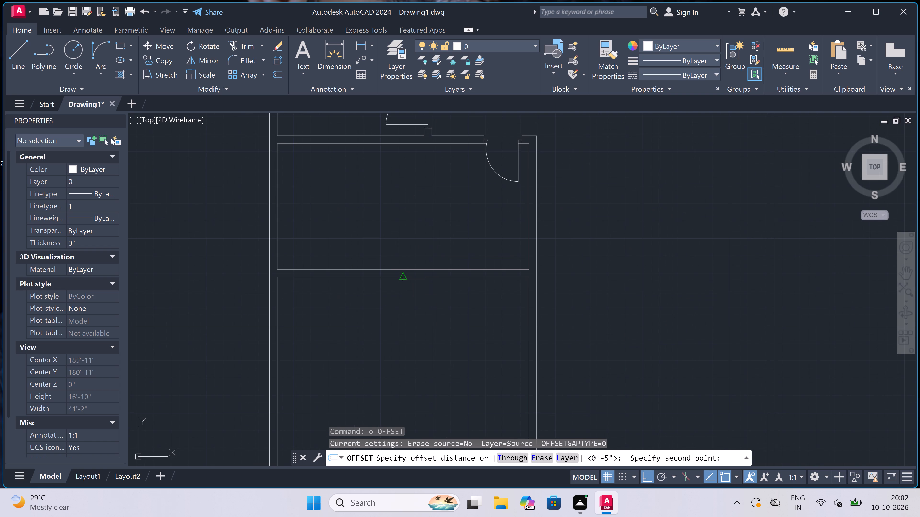
pyautogui.scroll(-2, 398, 377)
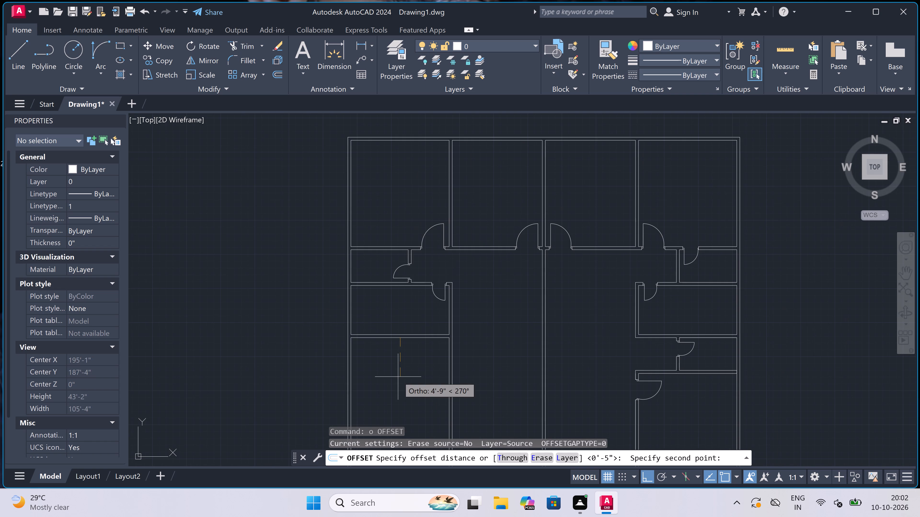
pyautogui.scroll(2, 398, 377)
pyautogui.write('12')
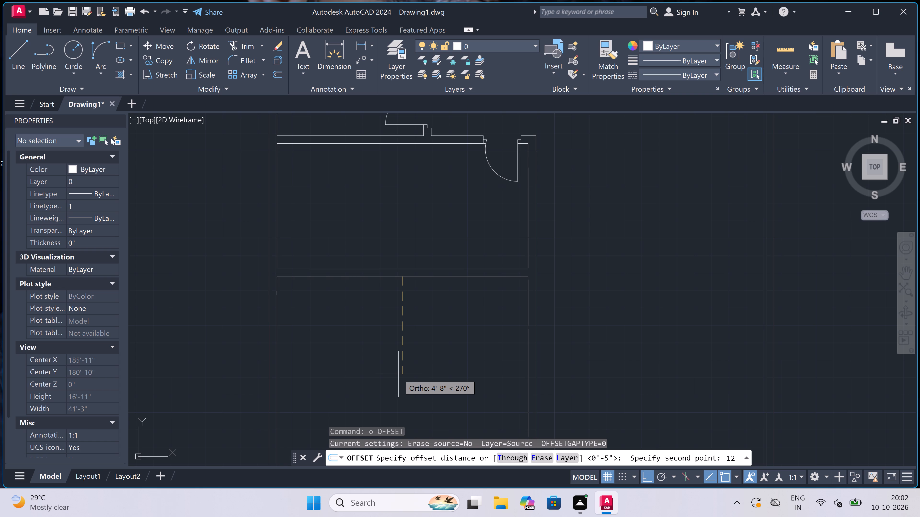
pyautogui.write("'")
pyautogui.press('space')
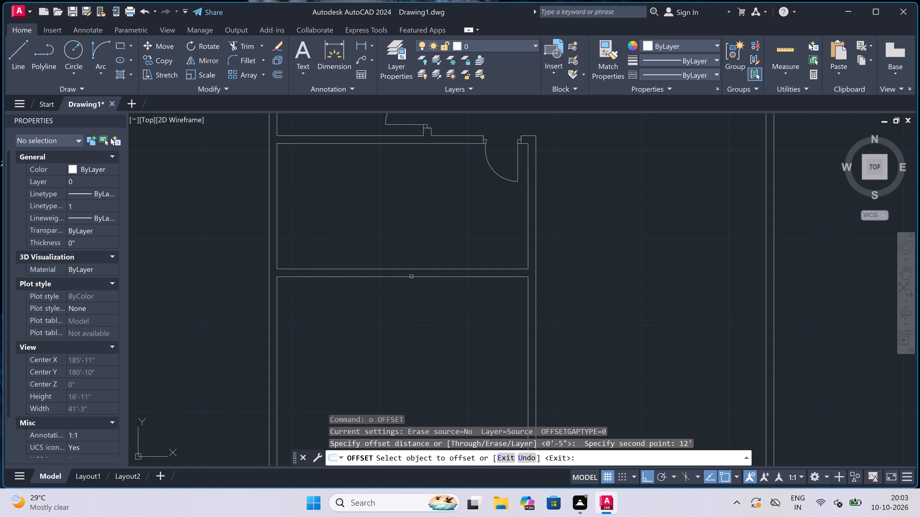
pyautogui.moveTo(411, 276); pyautogui.dragTo(411, 302)
pyautogui.click(406, 349)
pyautogui.scroll(-4, 420, 279)
pyautogui.scroll(3, 413, 302)
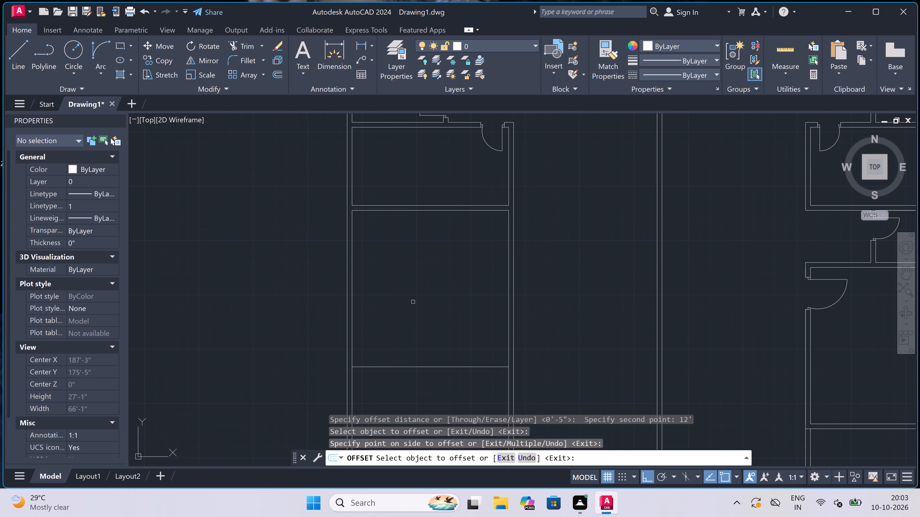
pyautogui.press('Escape')
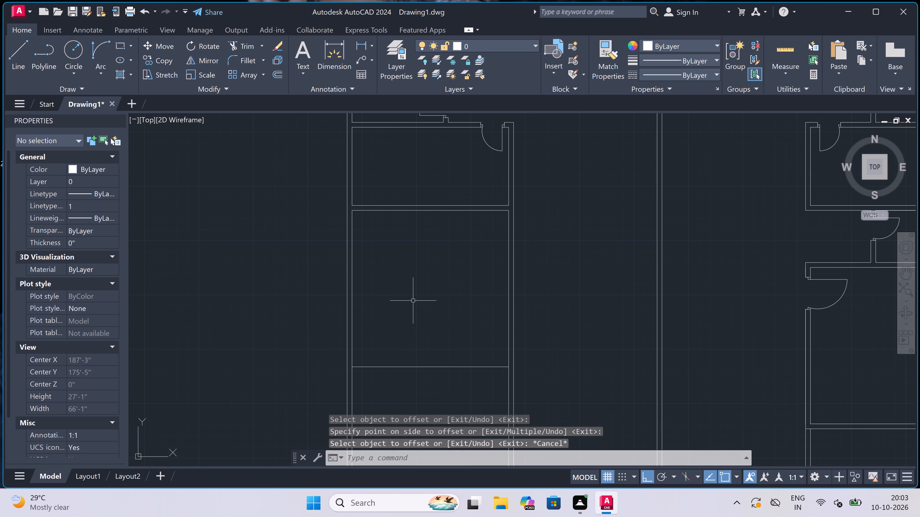
# Offset the new partition line 4.5" downward to give the wall its thickness.
pyautogui.press('space')
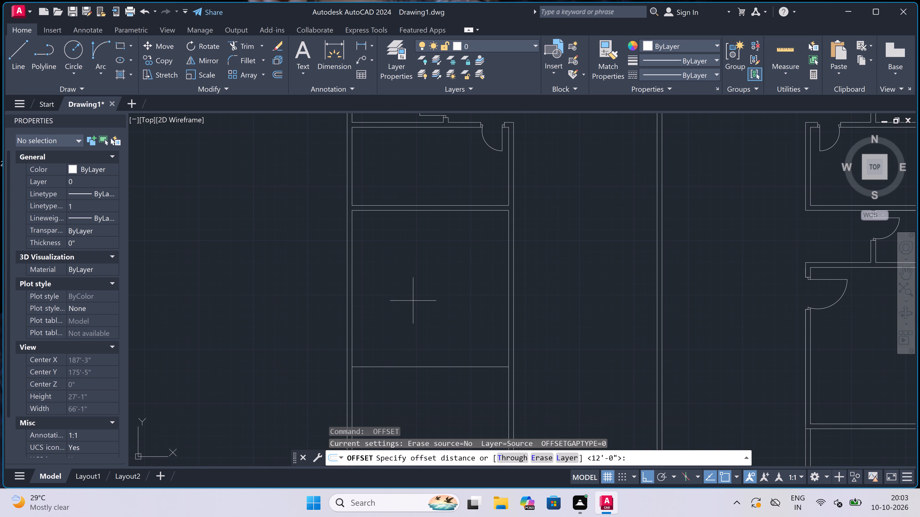
pyautogui.scroll(-1, 417, 288)
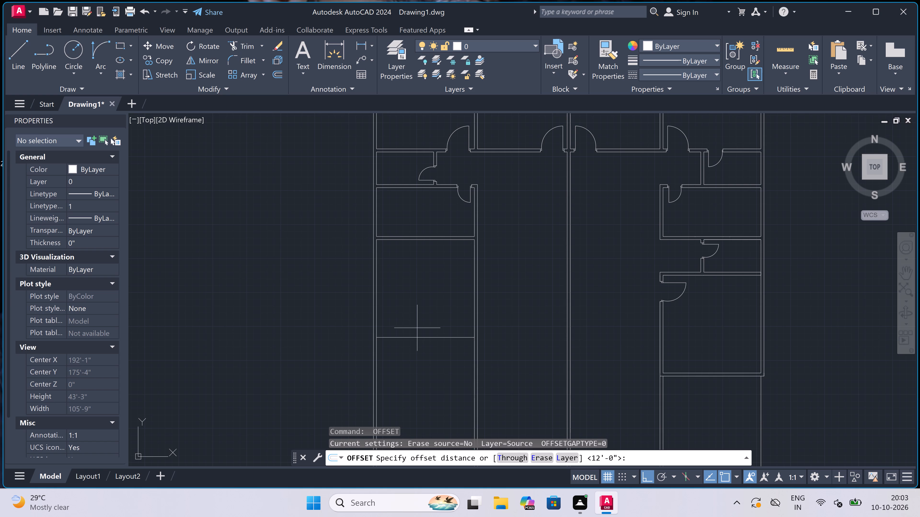
pyautogui.scroll(1, 418, 338)
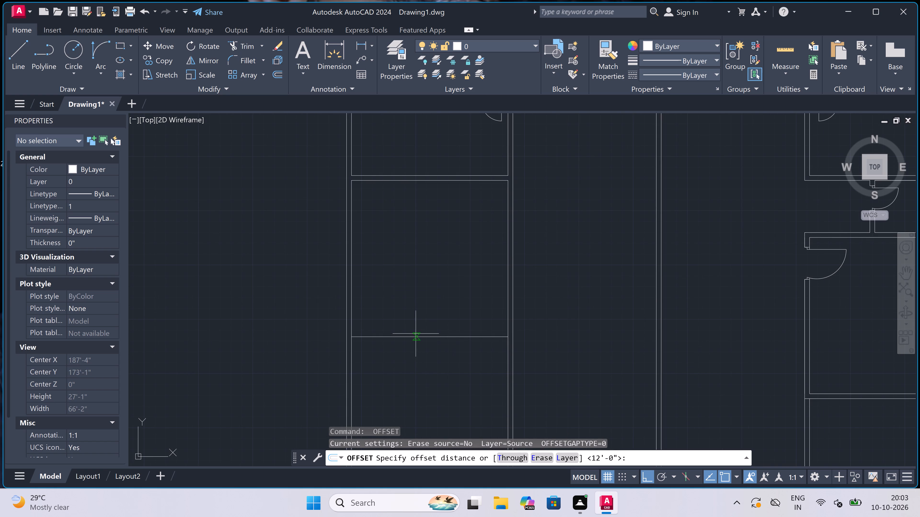
pyautogui.scroll(-1, 416, 333)
pyautogui.scroll(1, 415, 335)
pyautogui.click(415, 335)
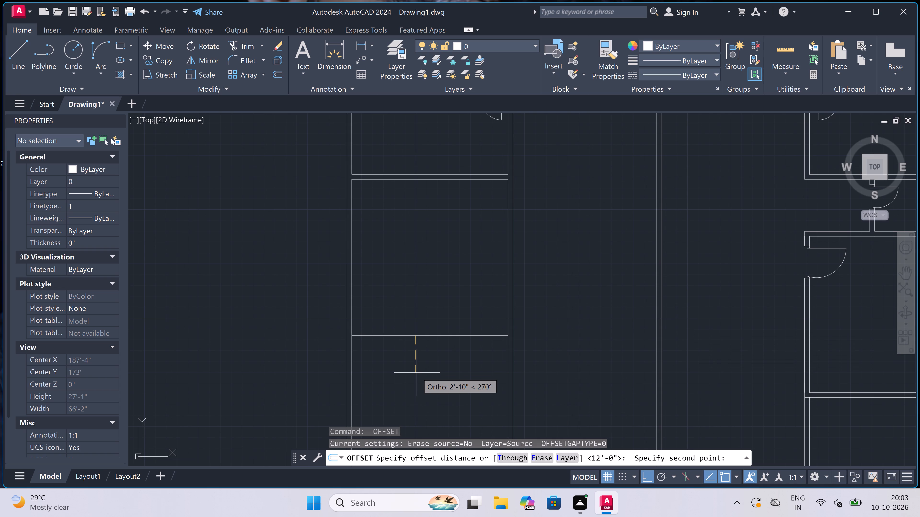
pyautogui.press('4')
pyautogui.press('.')
pyautogui.press('5')
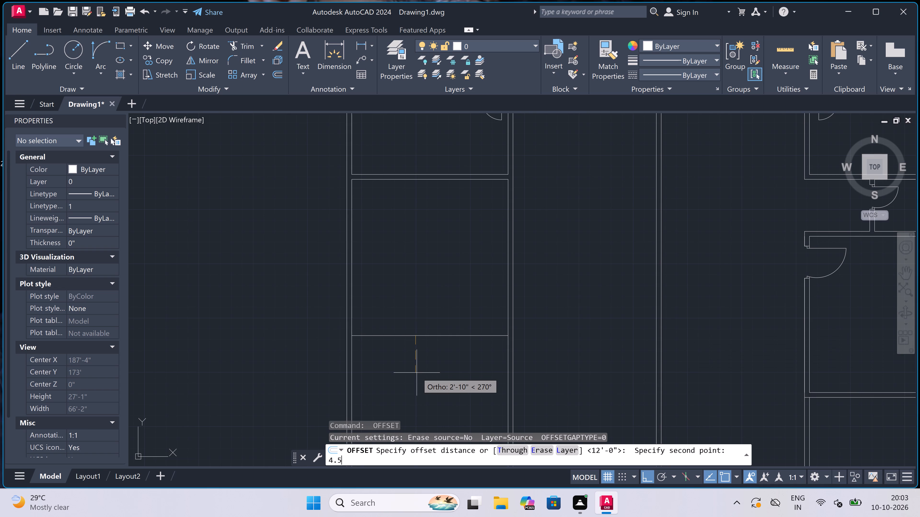
pyautogui.write('"')
pyautogui.press('space')
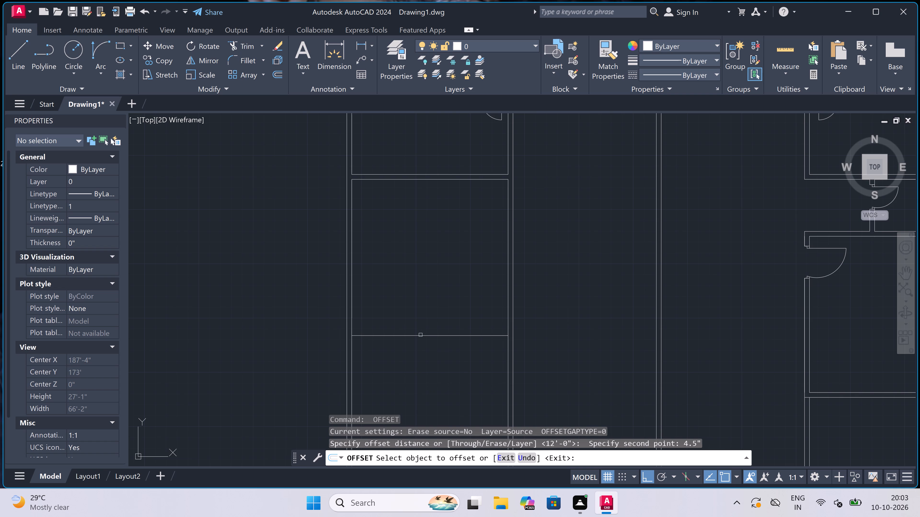
pyautogui.click(420, 335)
pyautogui.click(414, 365)
pyautogui.scroll(-4, 411, 344)
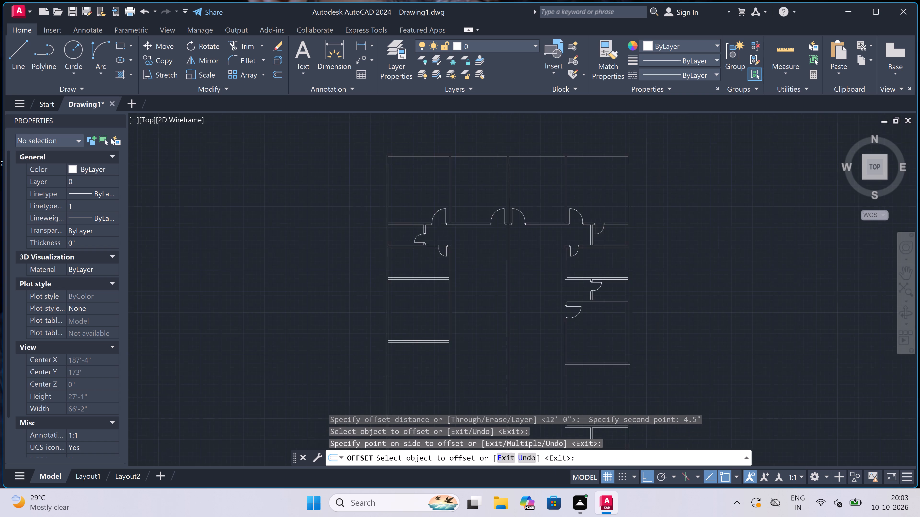
pyautogui.scroll(-3, 409, 350)
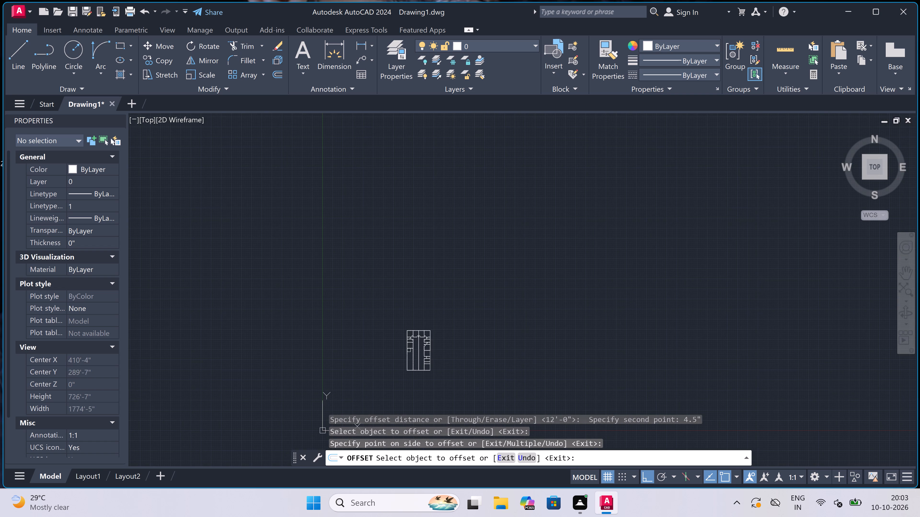
pyautogui.scroll(8, 409, 350)
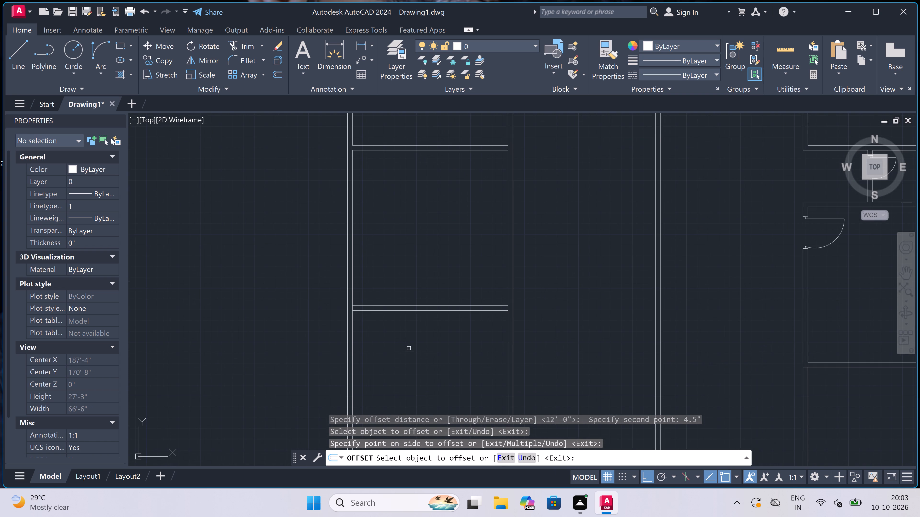
pyautogui.press('Escape')
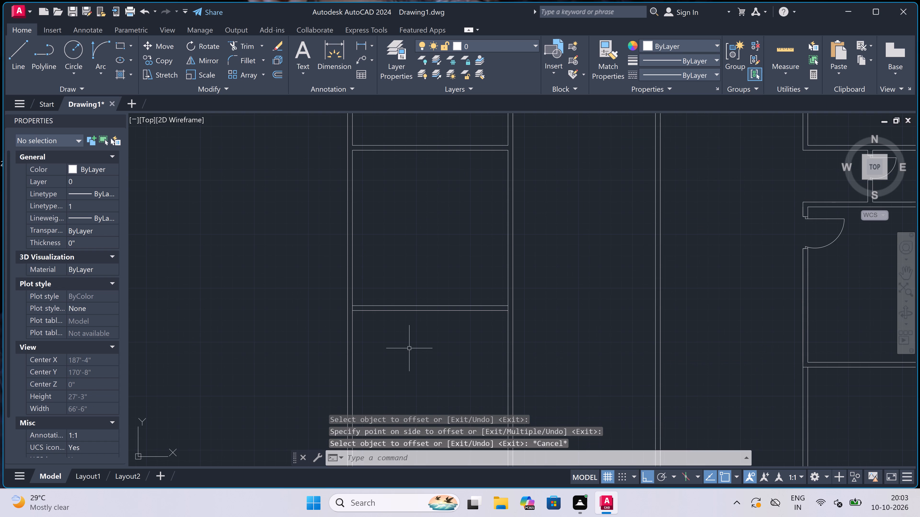
# Offset the lower face line of the lowest left partition downward for the next room's wall.
pyautogui.write('o')
pyautogui.press('space')
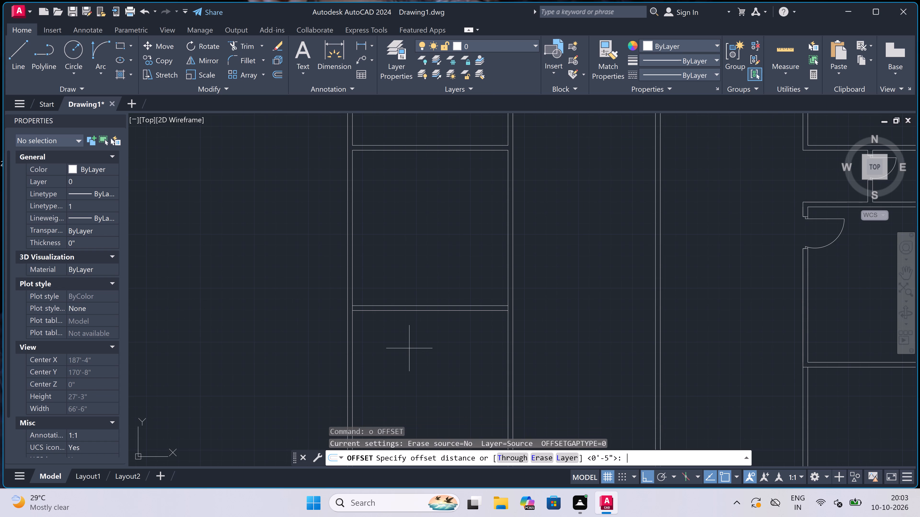
pyautogui.click(408, 315)
pyautogui.scroll(-3, 408, 368)
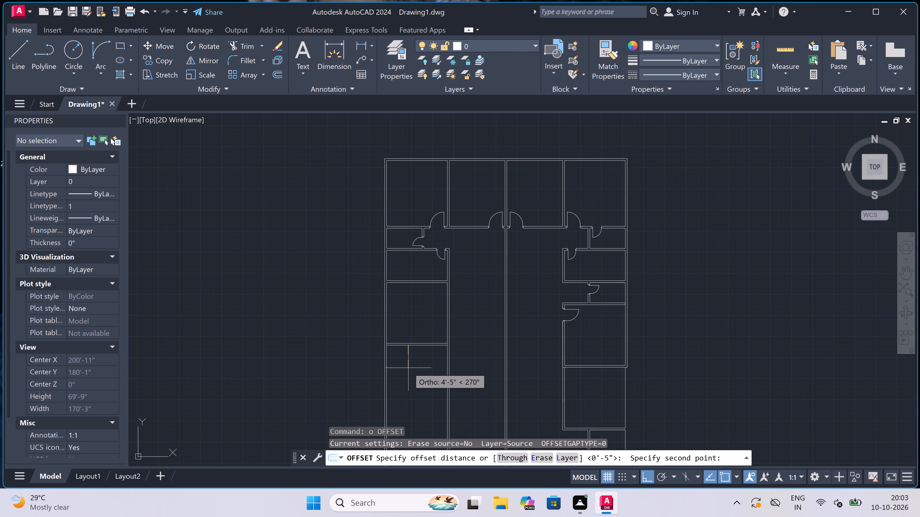
pyautogui.scroll(1, 408, 367)
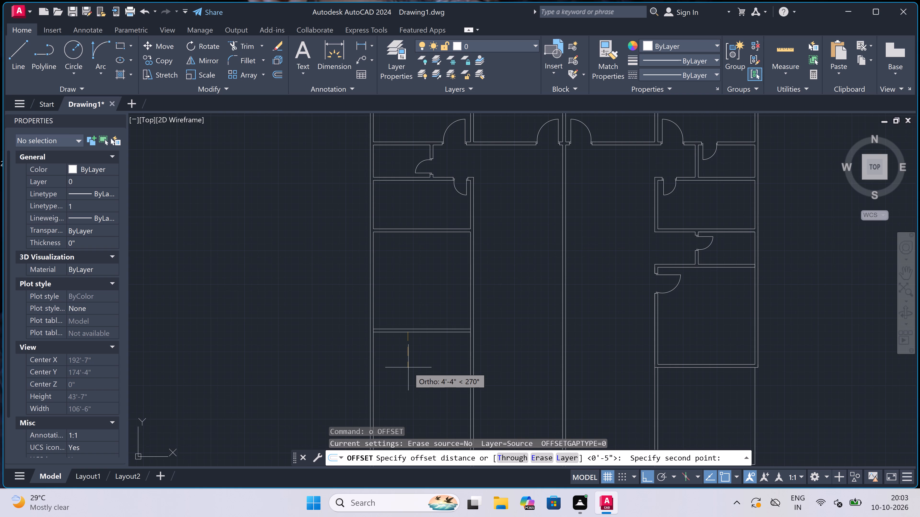
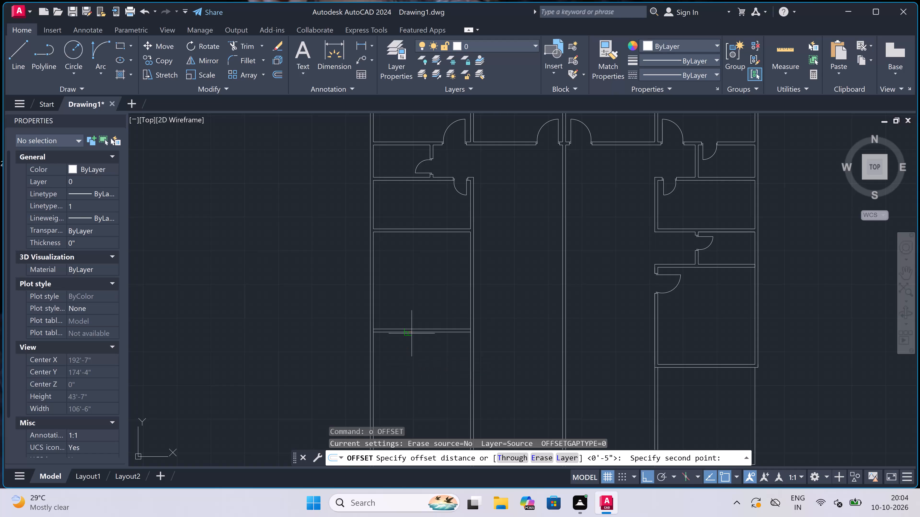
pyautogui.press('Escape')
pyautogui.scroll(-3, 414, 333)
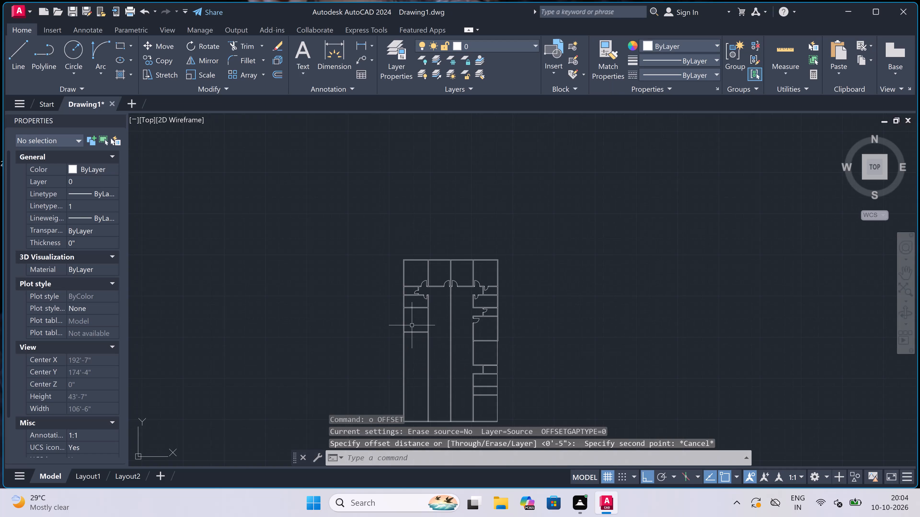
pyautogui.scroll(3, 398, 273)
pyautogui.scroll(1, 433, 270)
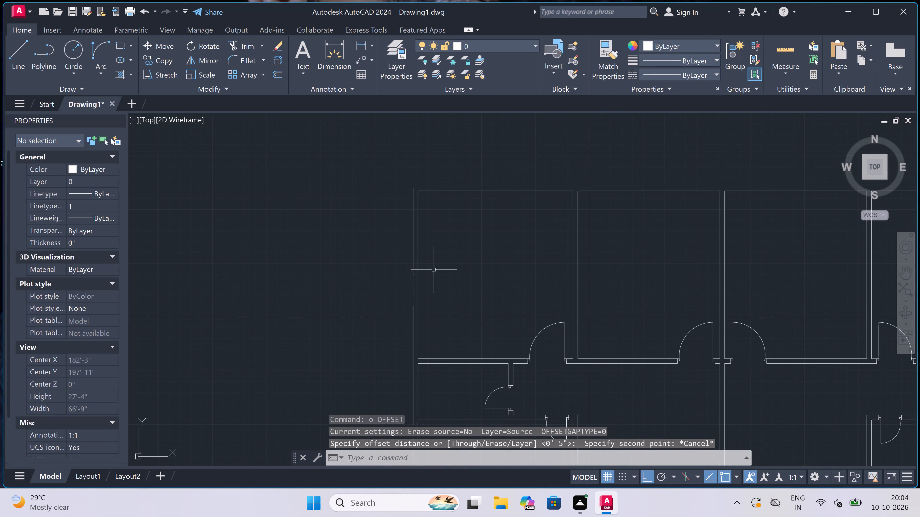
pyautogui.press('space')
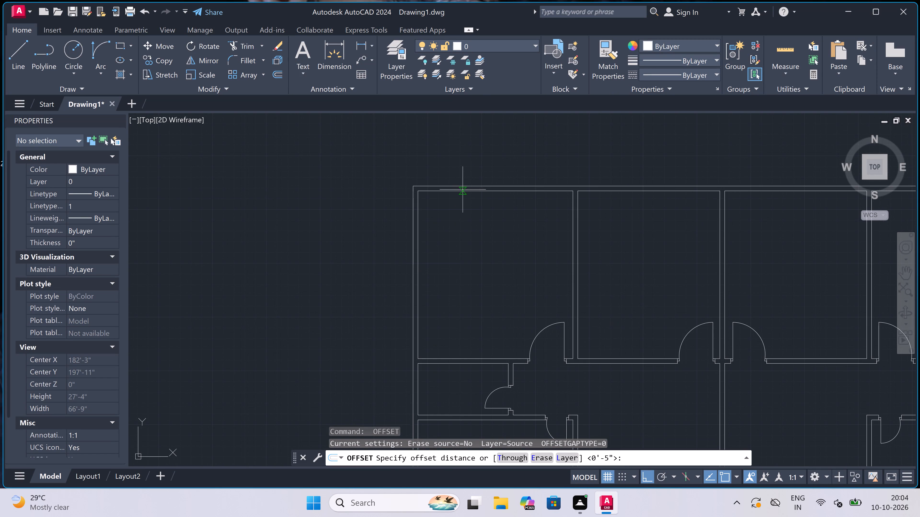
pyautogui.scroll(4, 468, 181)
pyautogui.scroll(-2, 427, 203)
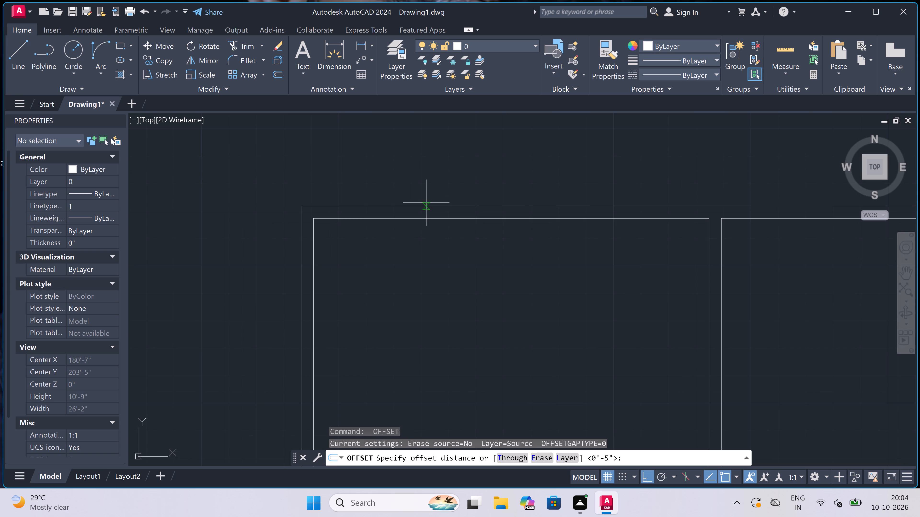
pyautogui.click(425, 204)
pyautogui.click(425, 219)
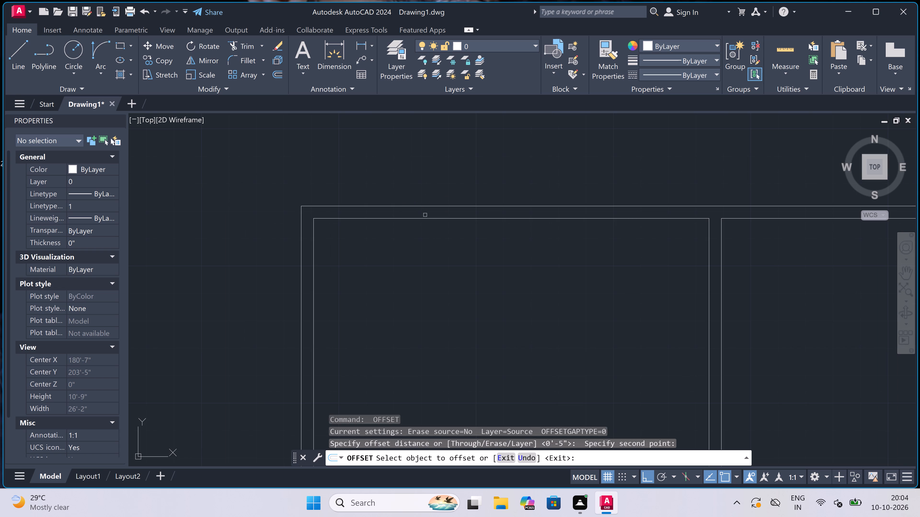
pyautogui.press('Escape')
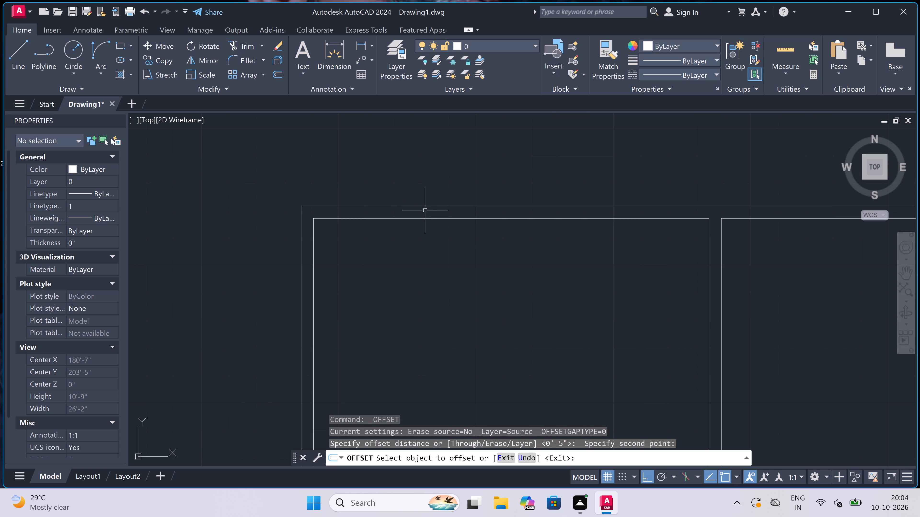
# Draw a 5' window in the top left room's top exterior wall, with jamb lines across the wall and a centre line between them.
pyautogui.click(425, 210)
pyautogui.press('l')
pyautogui.press('space')
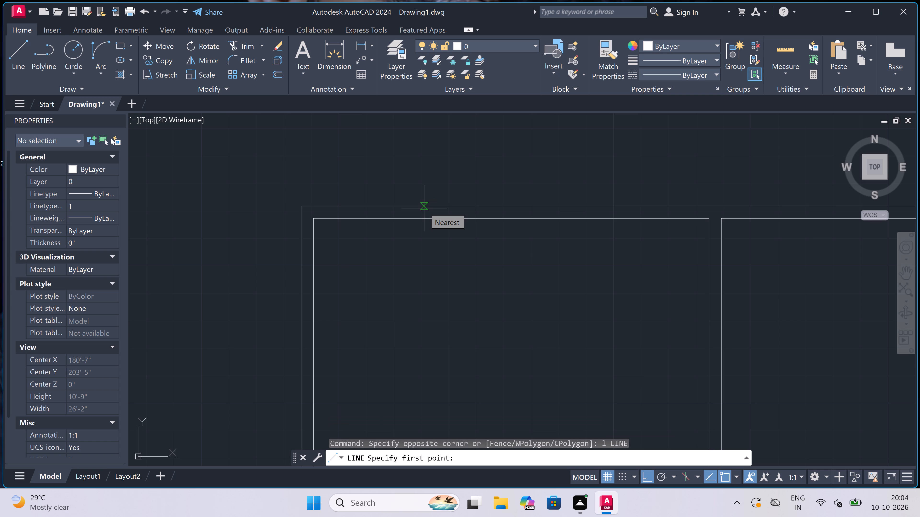
pyautogui.scroll(1, 424, 208)
pyautogui.click(436, 206)
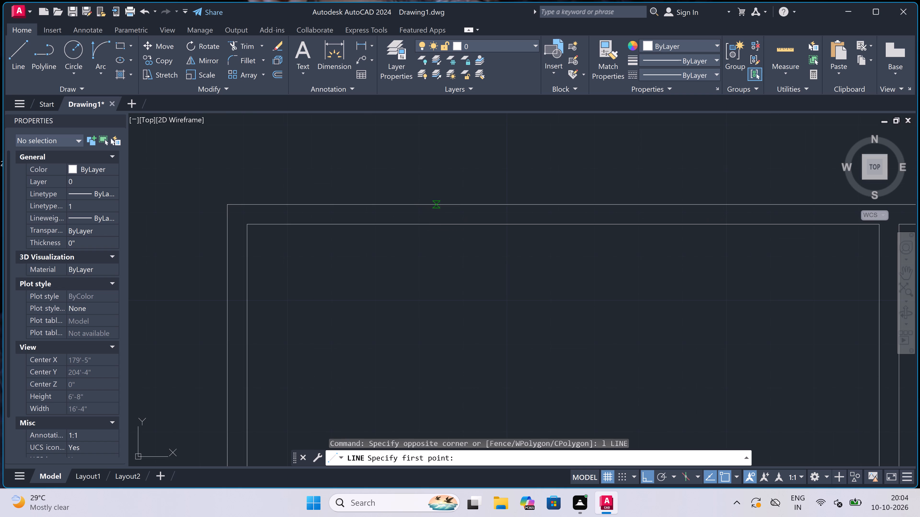
pyautogui.click(438, 219)
pyautogui.click(438, 214)
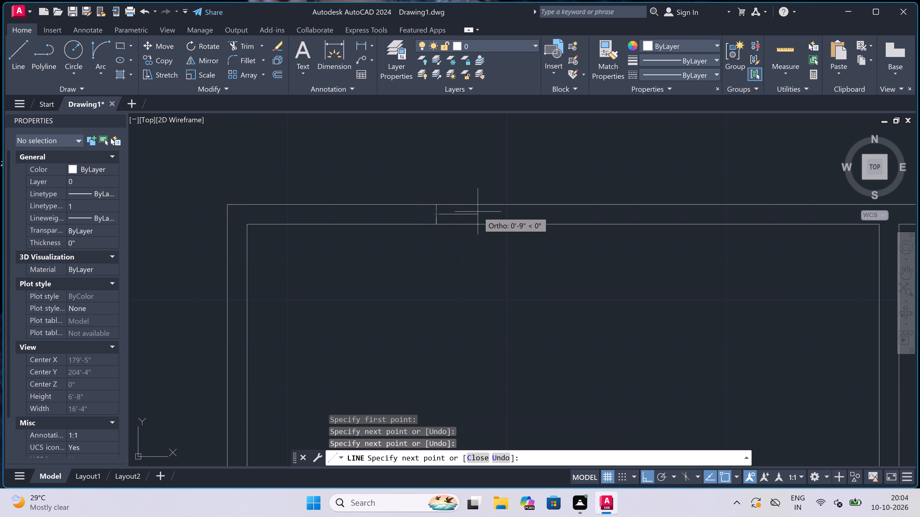
pyautogui.press('5')
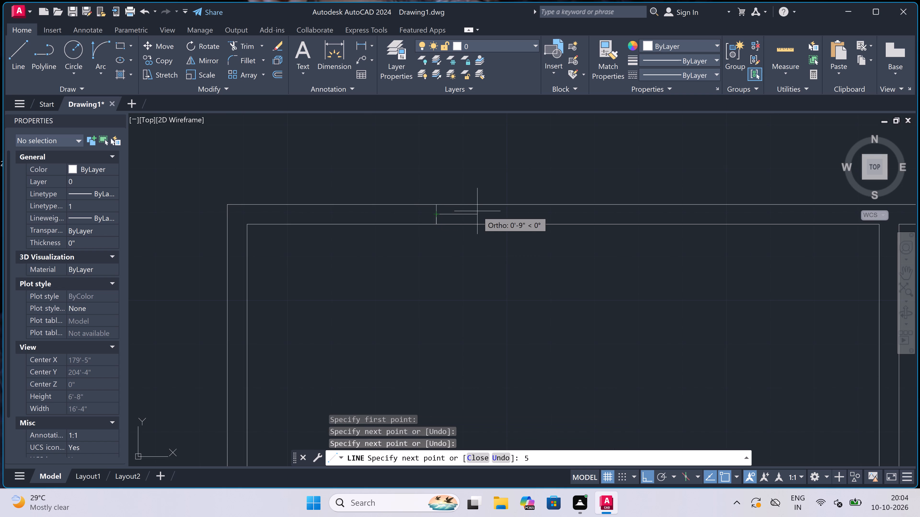
pyautogui.write("'")
pyautogui.press('space')
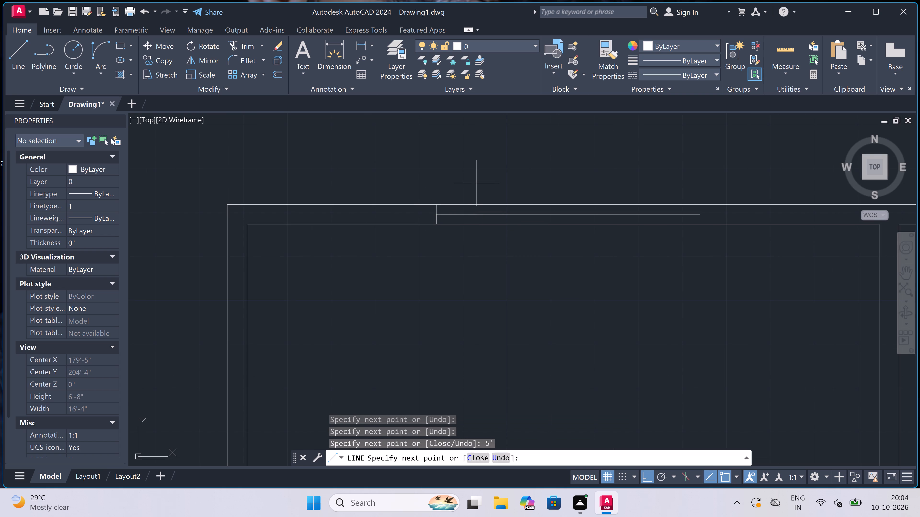
pyautogui.scroll(-3, 477, 183)
pyautogui.scroll(1, 543, 181)
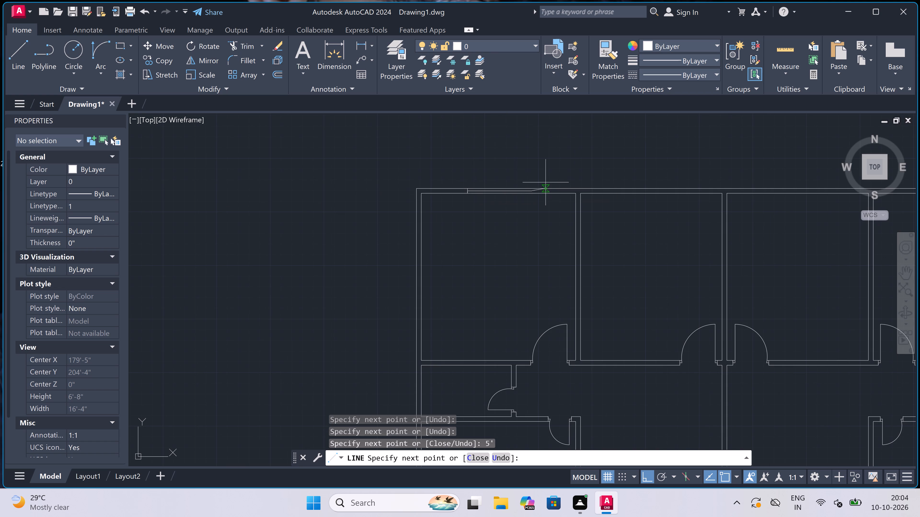
pyautogui.scroll(2, 543, 181)
pyautogui.scroll(2, 501, 207)
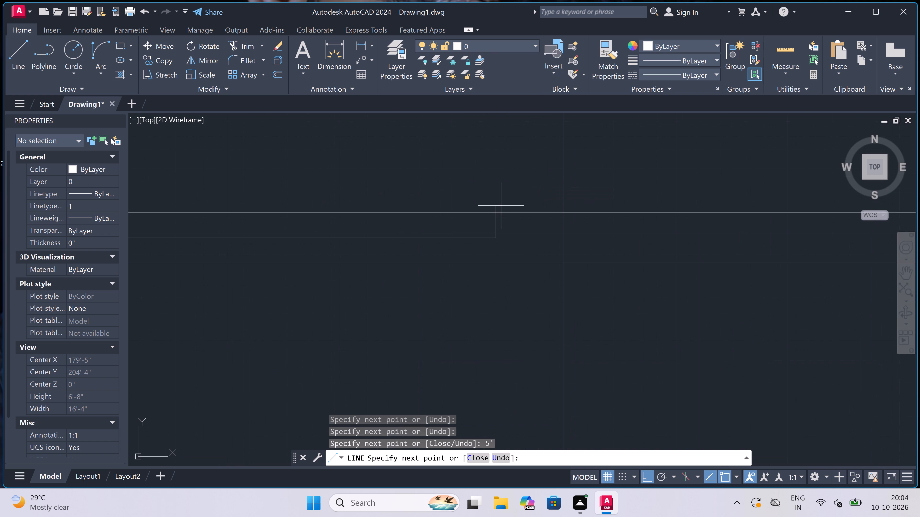
pyautogui.click(495, 212)
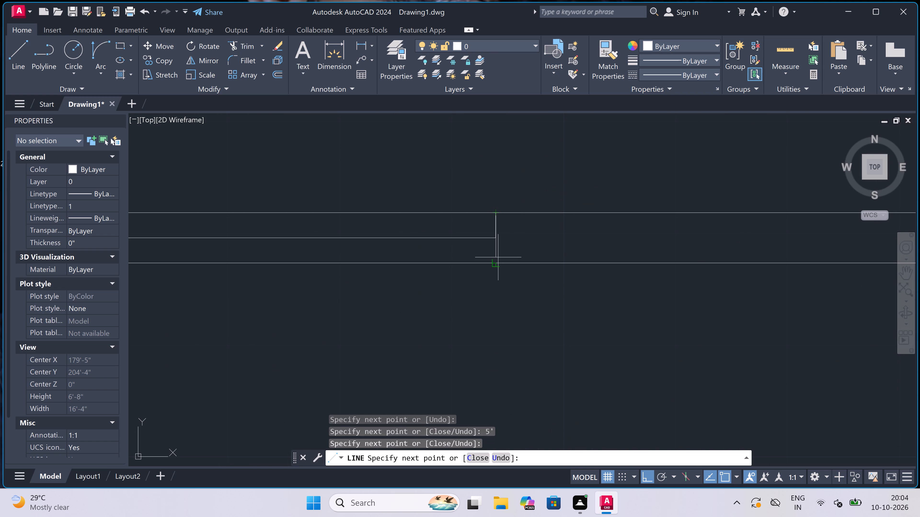
pyautogui.click(499, 257)
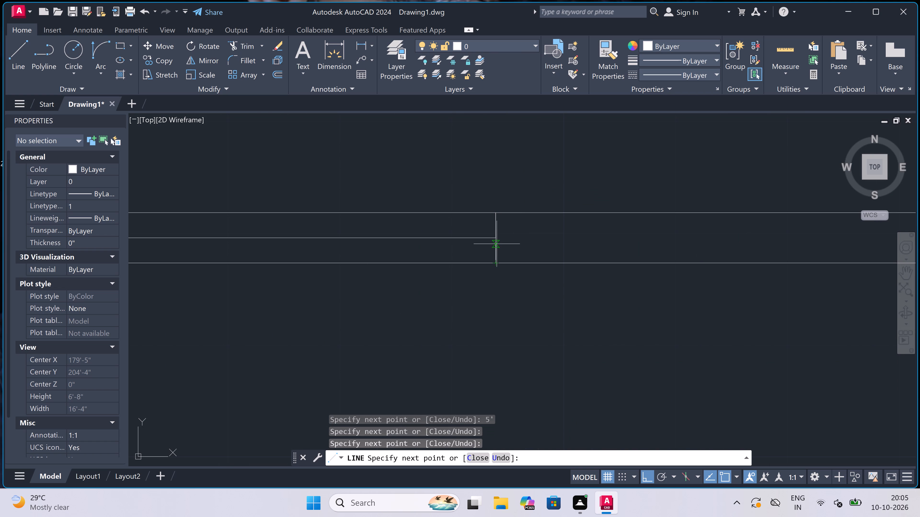
pyautogui.press('Escape')
# Draw a 5' window in the top left room's left exterior wall, with jamb lines across the wall and a centre line.
pyautogui.scroll(-3, 457, 223)
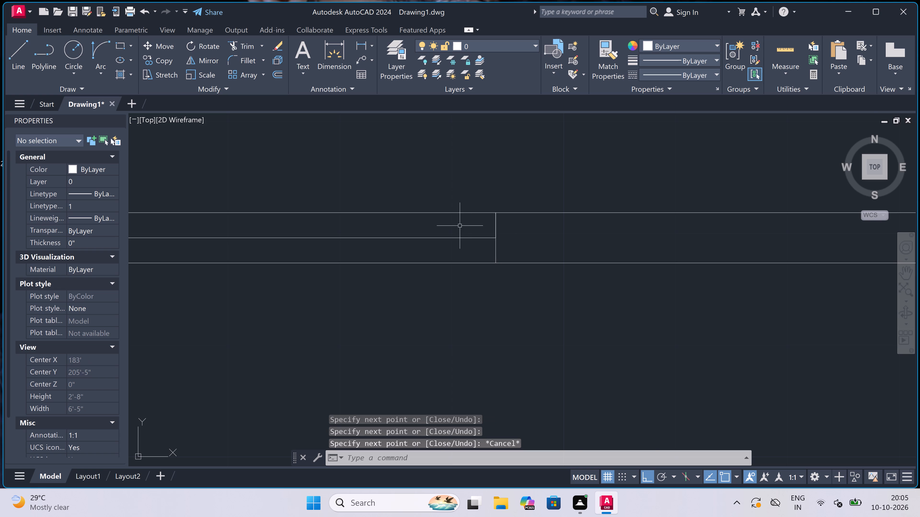
pyautogui.scroll(-3, 457, 223)
pyautogui.press('space')
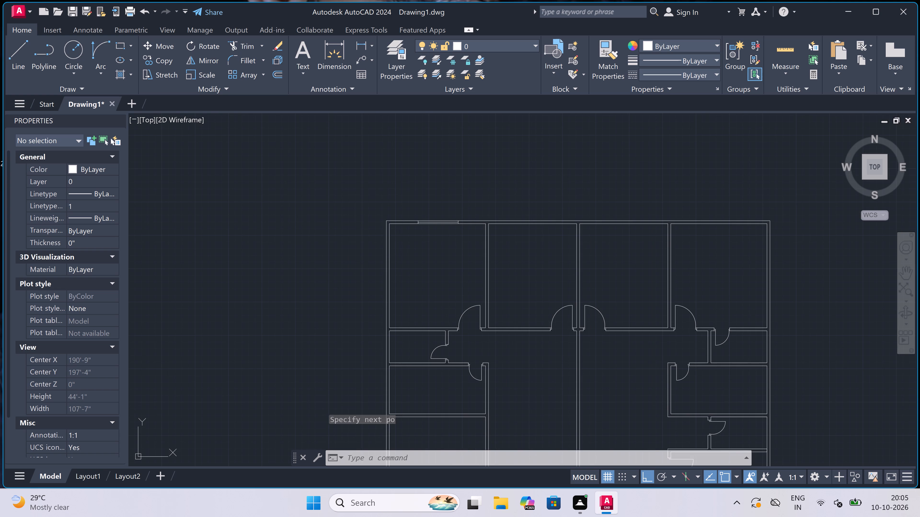
pyautogui.scroll(2, 387, 253)
pyautogui.click(386, 255)
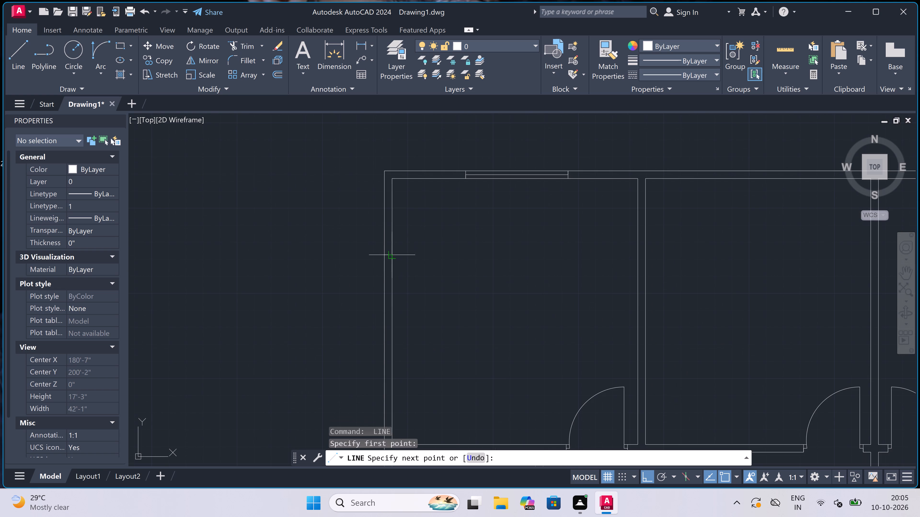
pyautogui.click(394, 255)
pyautogui.click(389, 257)
pyautogui.scroll(4, 389, 257)
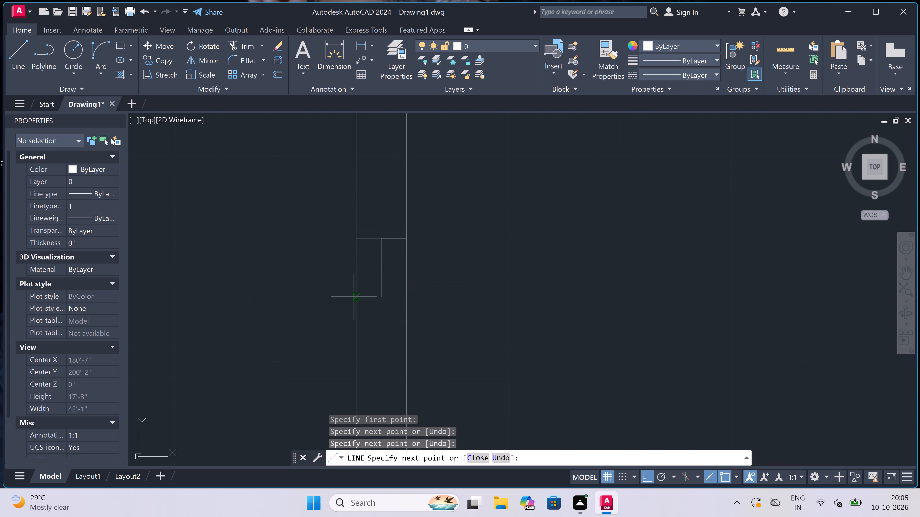
pyautogui.write("5'")
pyautogui.press('space')
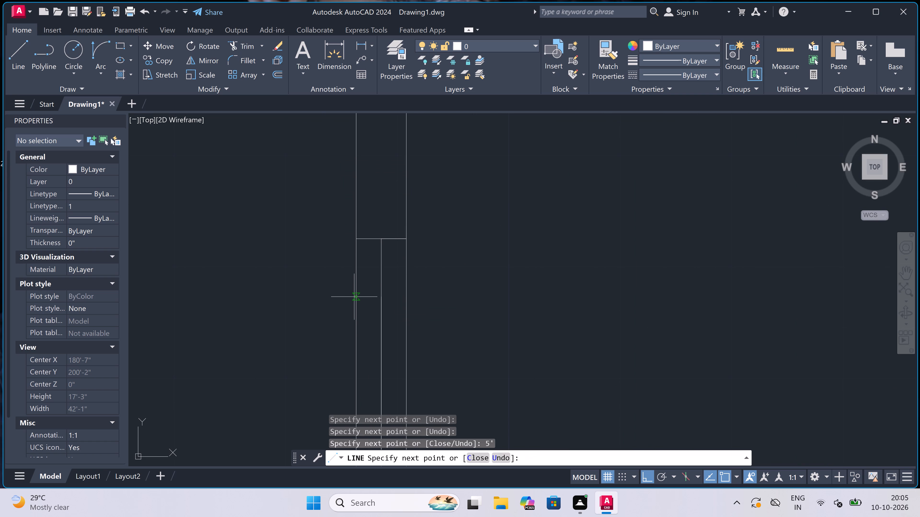
pyautogui.scroll(-4, 374, 244)
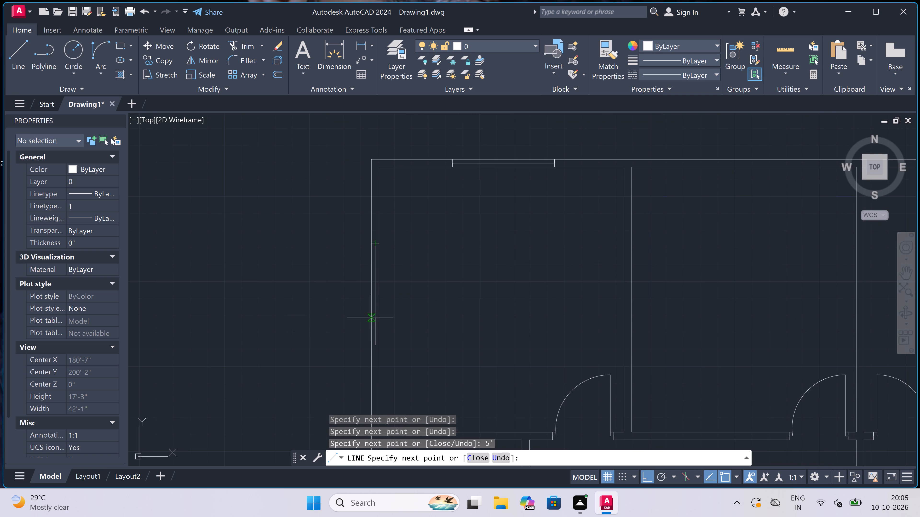
pyautogui.scroll(4, 375, 343)
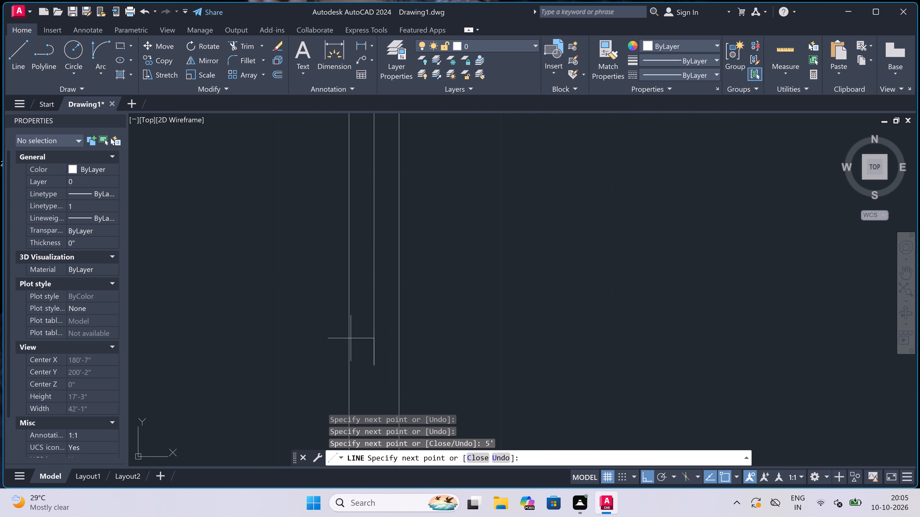
pyautogui.click(352, 365)
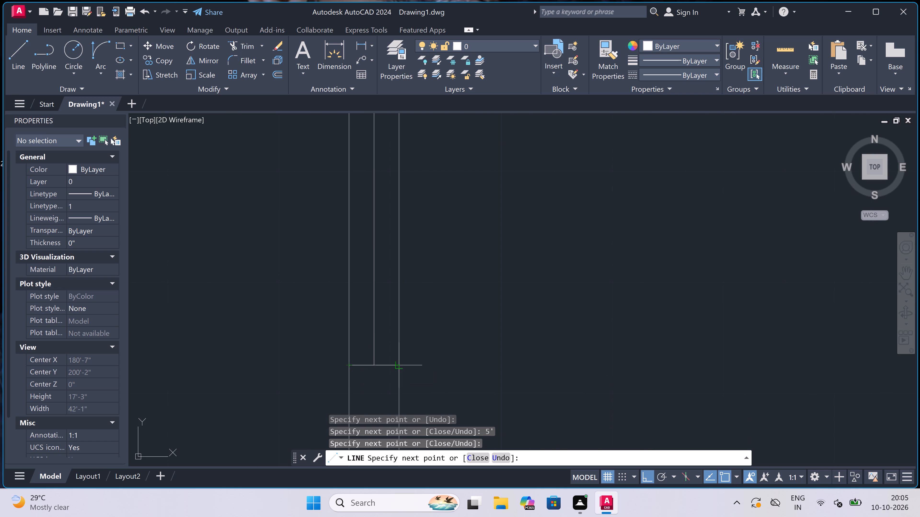
pyautogui.click(397, 365)
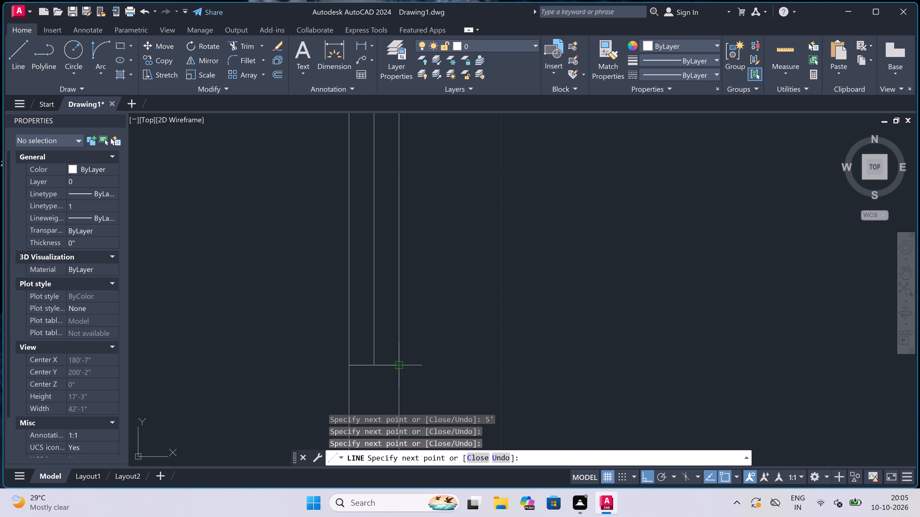
pyautogui.press('Escape')
# Draw a 3' window in the top exterior wall of the second room from the left, with two jamb lines and a centre line.
pyautogui.scroll(-5, 367, 323)
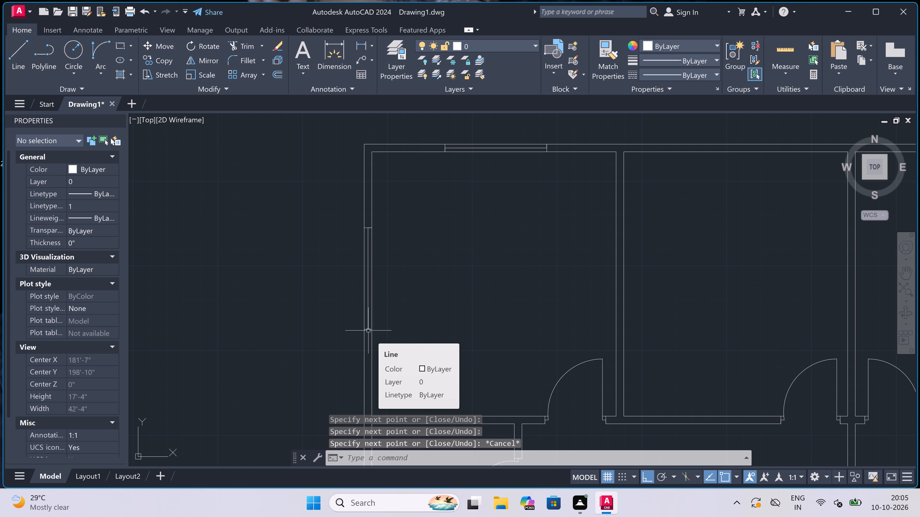
pyautogui.press('space')
pyautogui.scroll(-2, 368, 331)
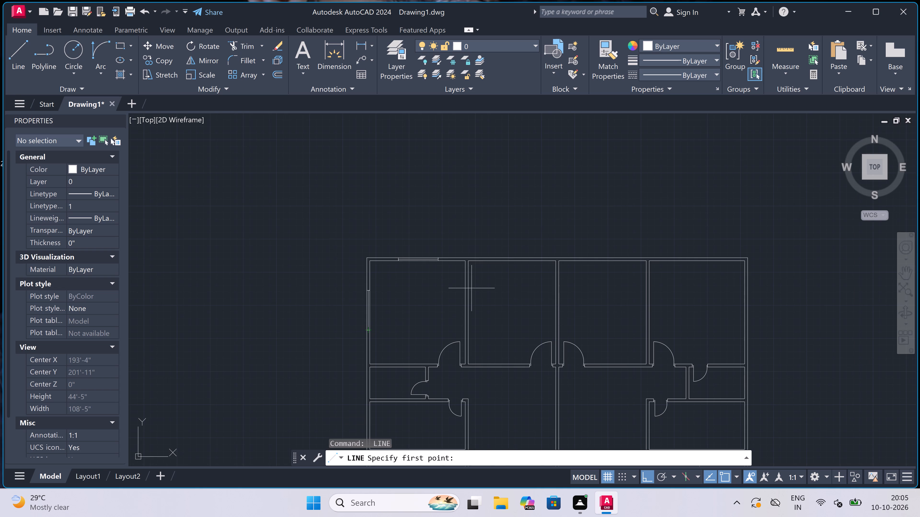
pyautogui.scroll(1, 542, 261)
pyautogui.scroll(-1, 542, 261)
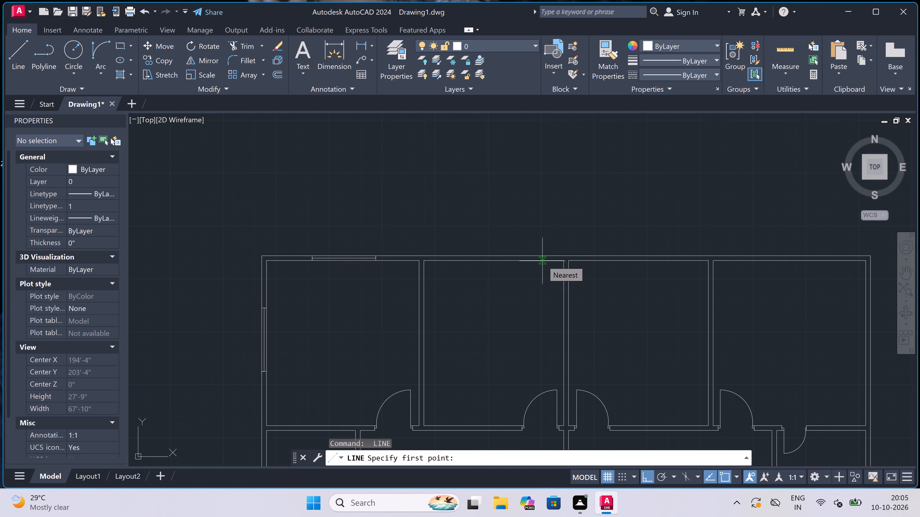
pyautogui.scroll(-1, 542, 261)
pyautogui.scroll(4, 551, 252)
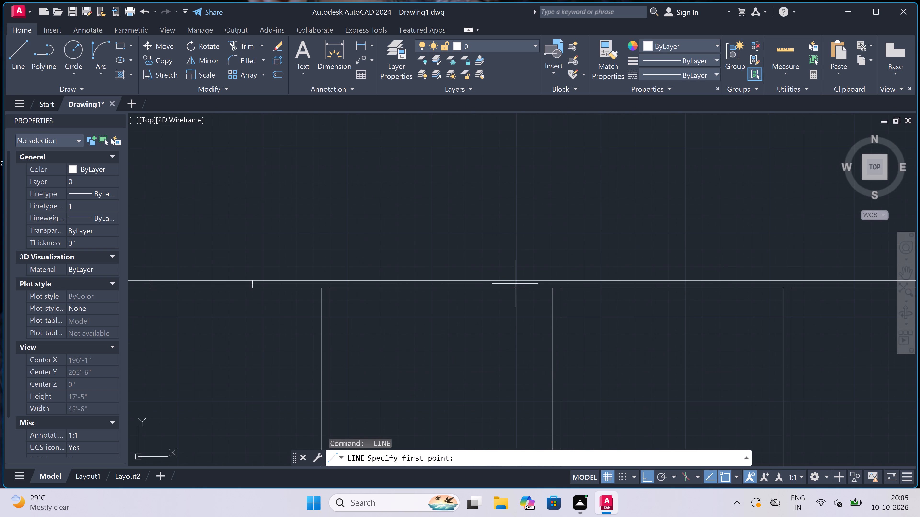
pyautogui.scroll(1, 511, 287)
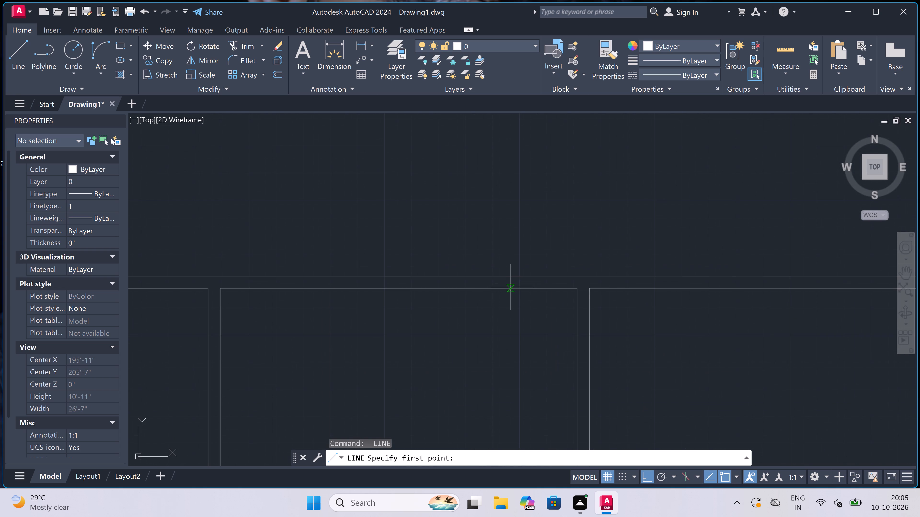
pyautogui.click(505, 289)
pyautogui.click(504, 277)
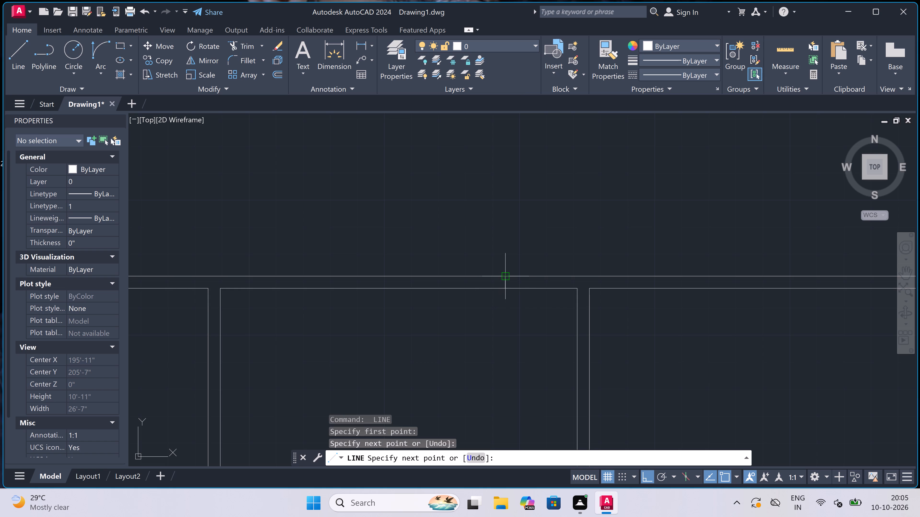
pyautogui.scroll(2, 504, 277)
pyautogui.click(506, 289)
pyautogui.press('3')
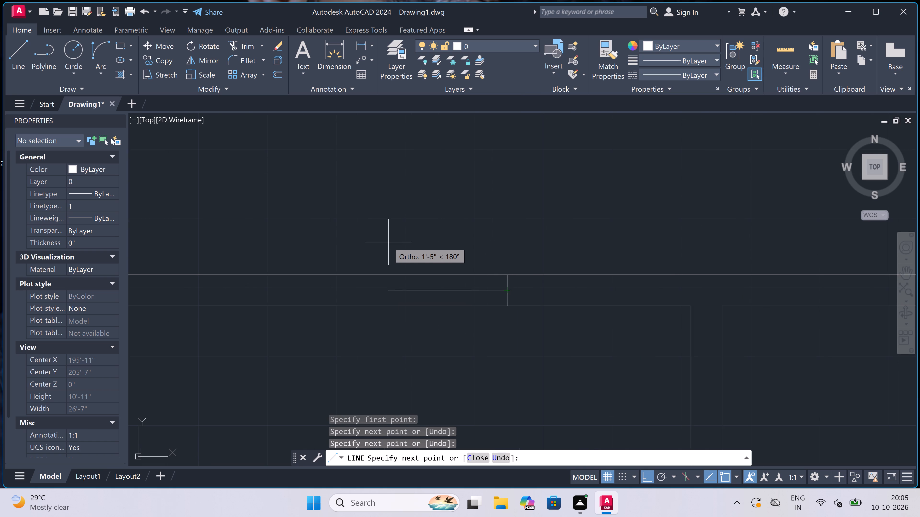
pyautogui.press("'")
pyautogui.press('space')
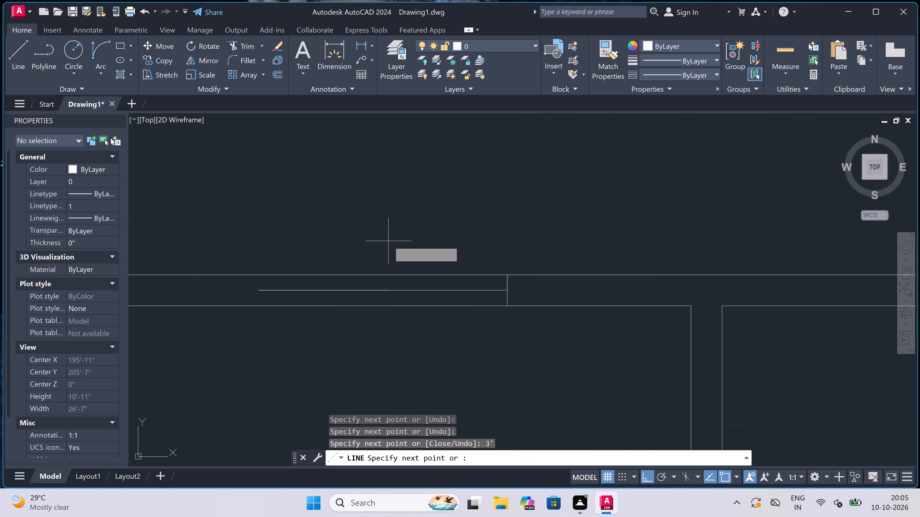
pyautogui.click(258, 275)
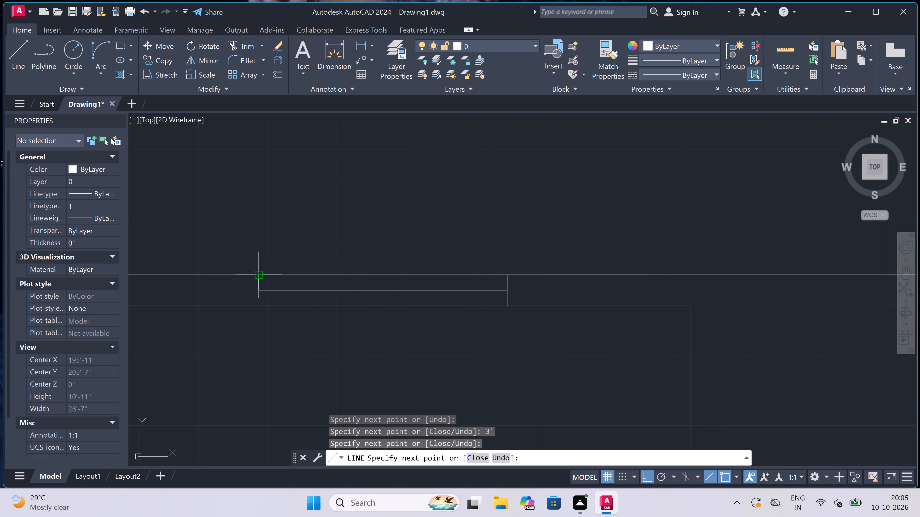
pyautogui.click(258, 302)
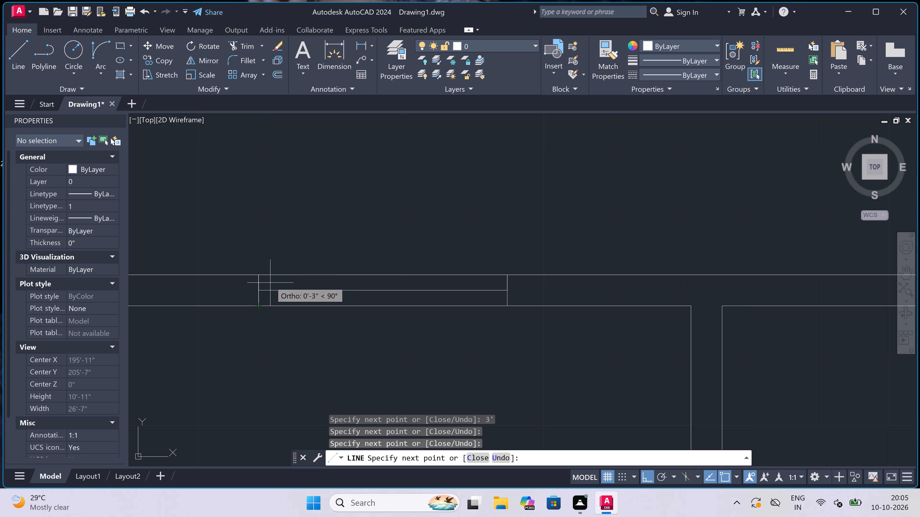
pyautogui.press('`')
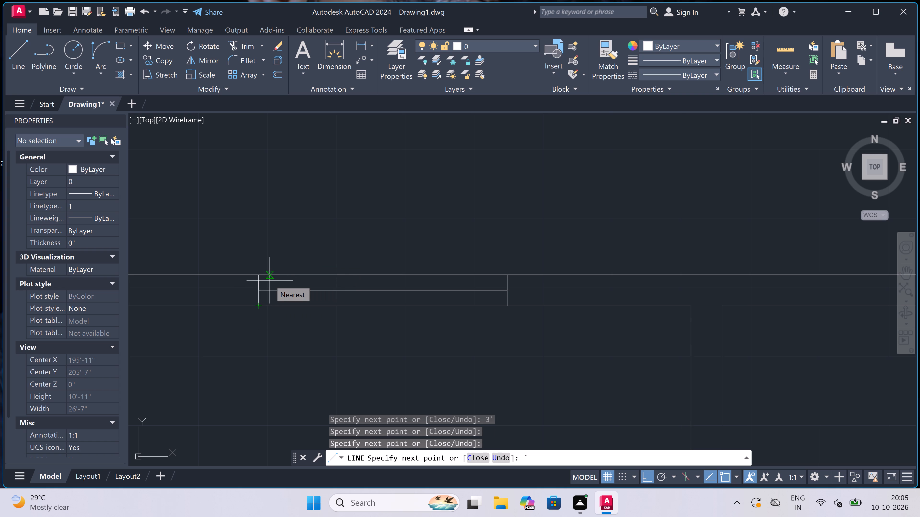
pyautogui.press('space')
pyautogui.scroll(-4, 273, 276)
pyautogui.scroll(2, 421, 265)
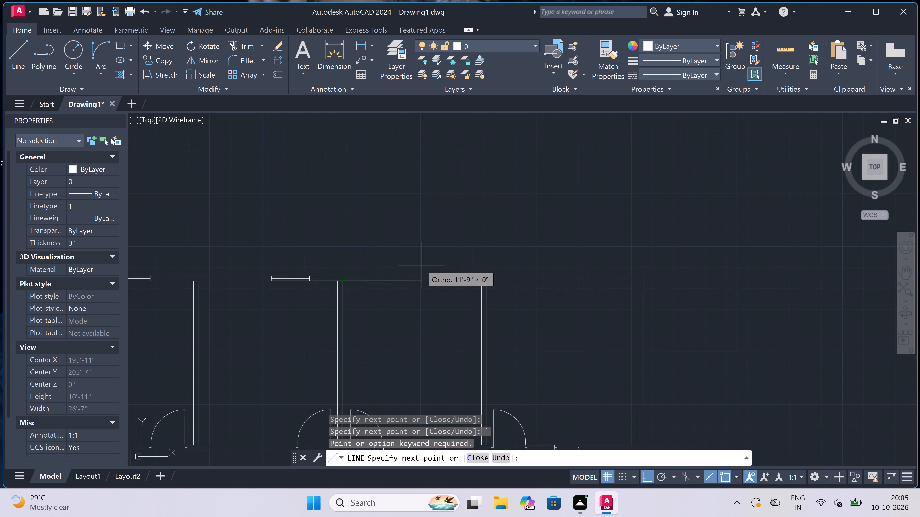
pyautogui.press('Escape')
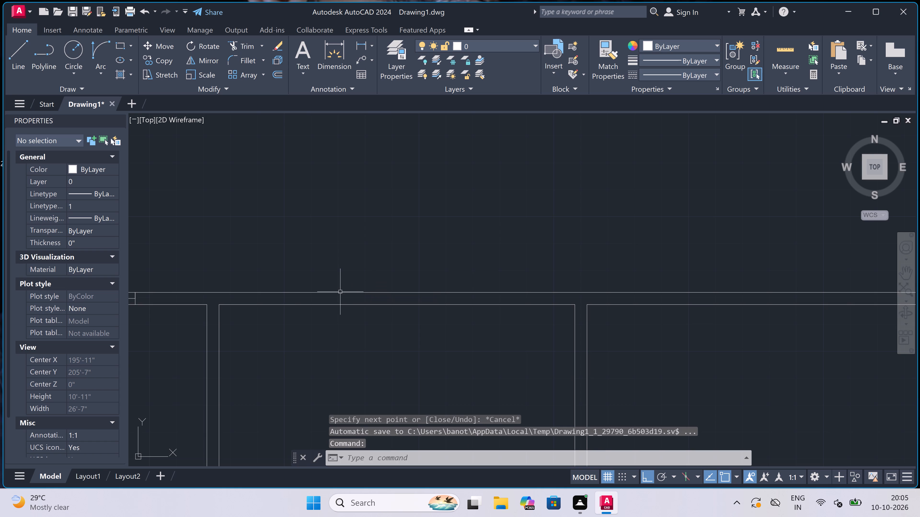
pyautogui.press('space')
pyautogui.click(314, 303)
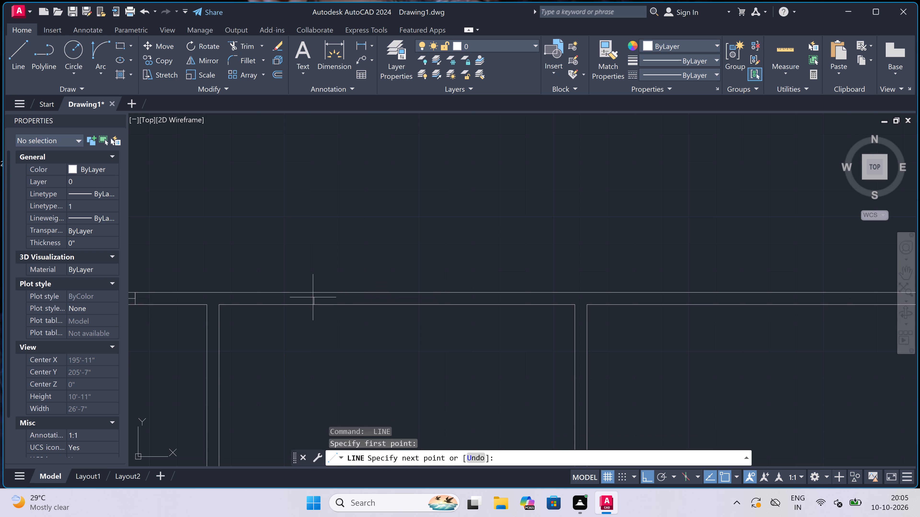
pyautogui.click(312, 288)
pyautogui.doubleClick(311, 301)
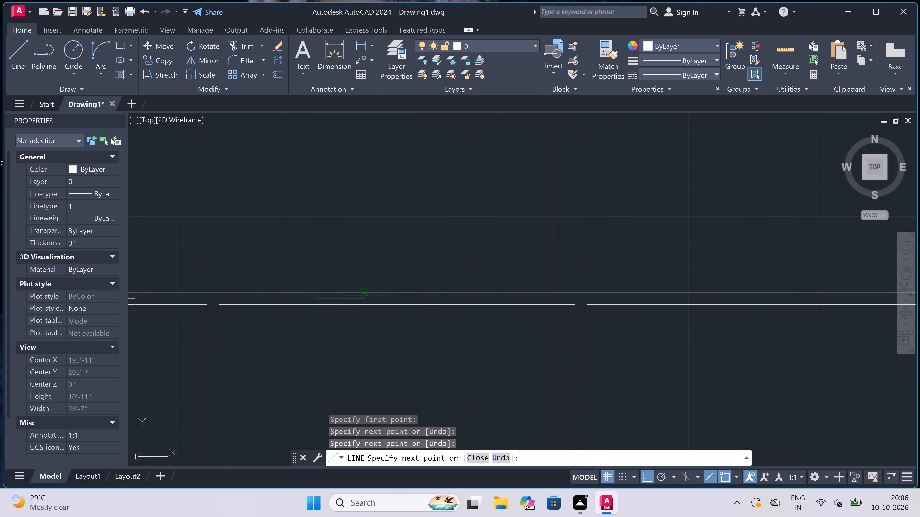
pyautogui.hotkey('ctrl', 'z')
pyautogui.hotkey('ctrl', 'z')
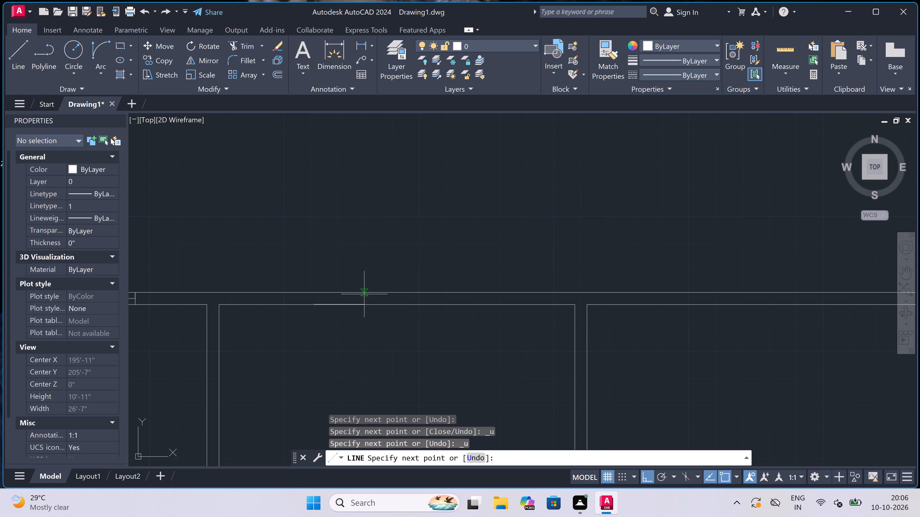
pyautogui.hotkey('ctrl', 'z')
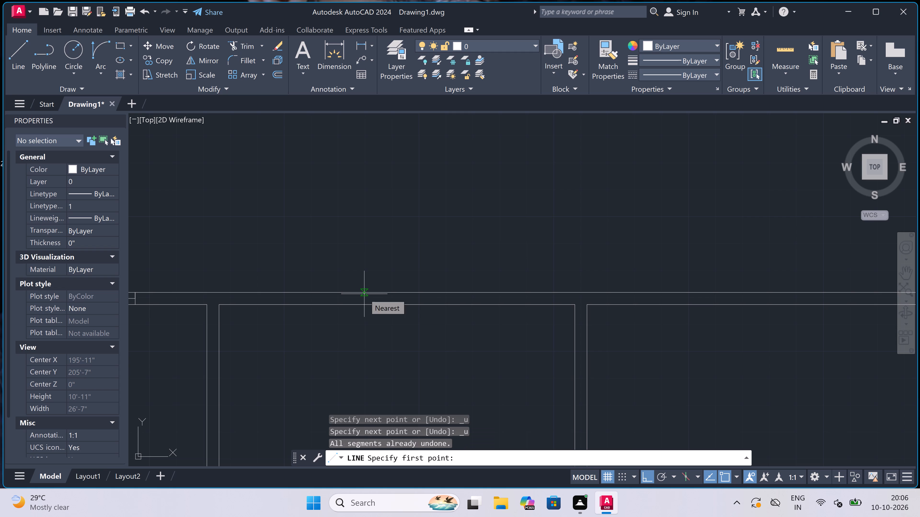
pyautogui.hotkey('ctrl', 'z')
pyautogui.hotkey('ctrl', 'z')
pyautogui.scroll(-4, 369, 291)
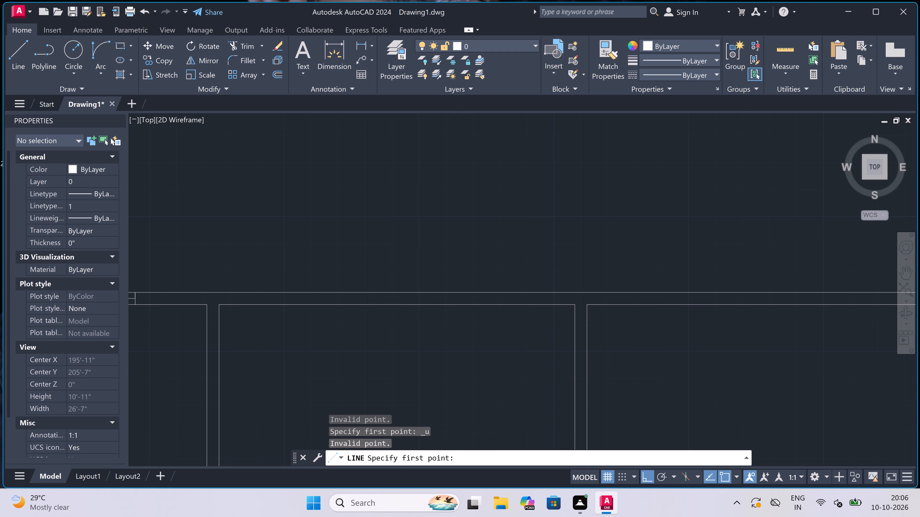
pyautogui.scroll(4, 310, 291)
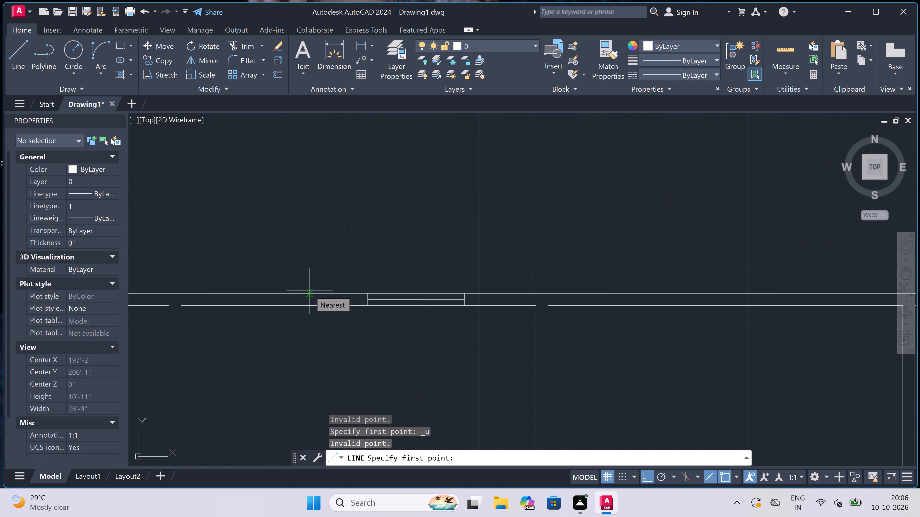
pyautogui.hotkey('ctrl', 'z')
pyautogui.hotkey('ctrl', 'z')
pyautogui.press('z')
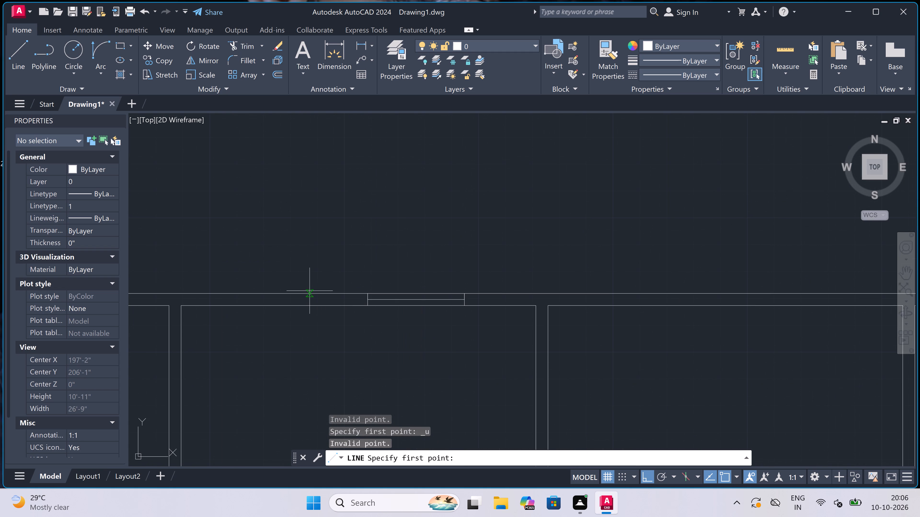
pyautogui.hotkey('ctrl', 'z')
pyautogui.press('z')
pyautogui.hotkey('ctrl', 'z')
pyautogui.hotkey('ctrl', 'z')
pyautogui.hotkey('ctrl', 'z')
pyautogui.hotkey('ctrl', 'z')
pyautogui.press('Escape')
# Erase the 3' window's jamb and centre lines from the top exterior wall of the second room from the left.
pyautogui.scroll(2, 417, 305)
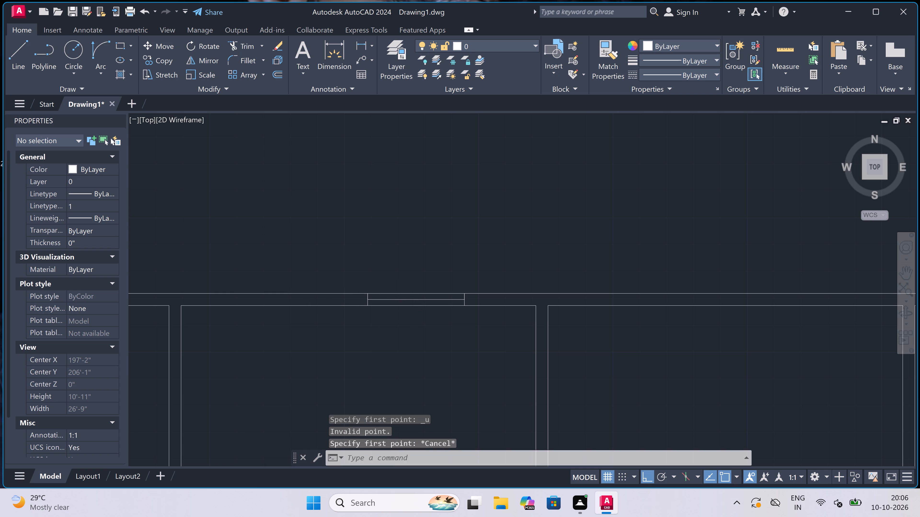
pyautogui.click(541, 285)
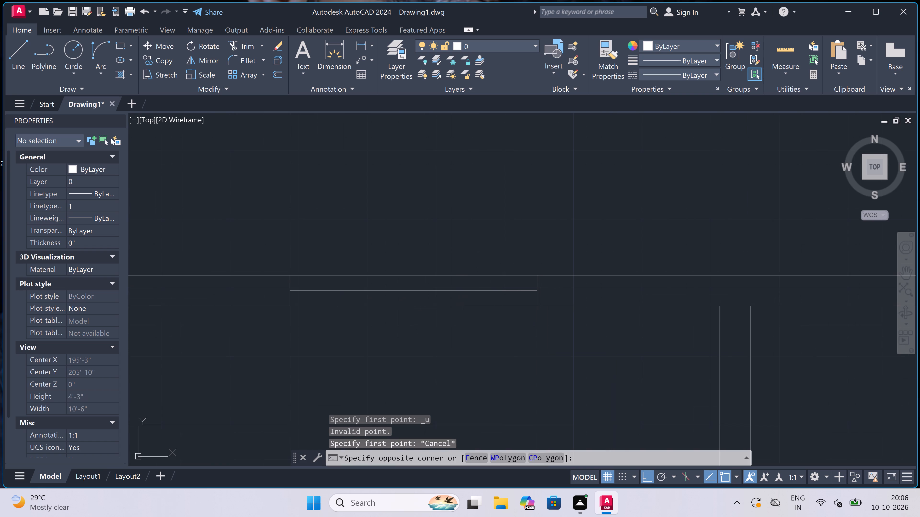
pyautogui.click(254, 291)
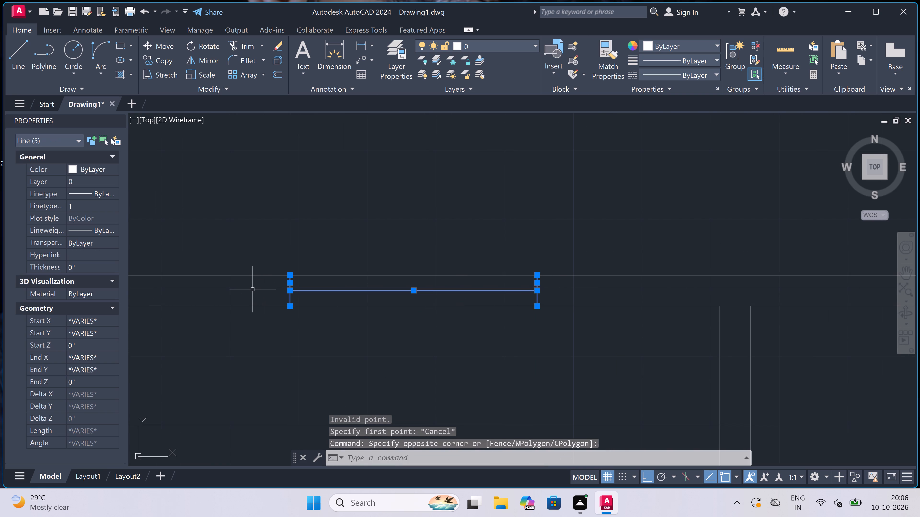
pyautogui.press('Delete')
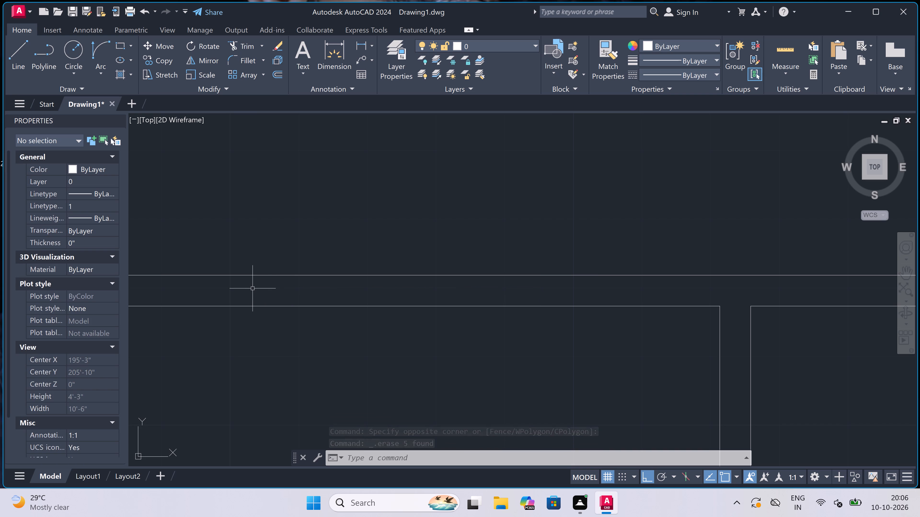
# Draw a line straight up from the plan's top left outer corner in two consecutive segments of 4' and 4.5".
pyautogui.scroll(-5, 430, 318)
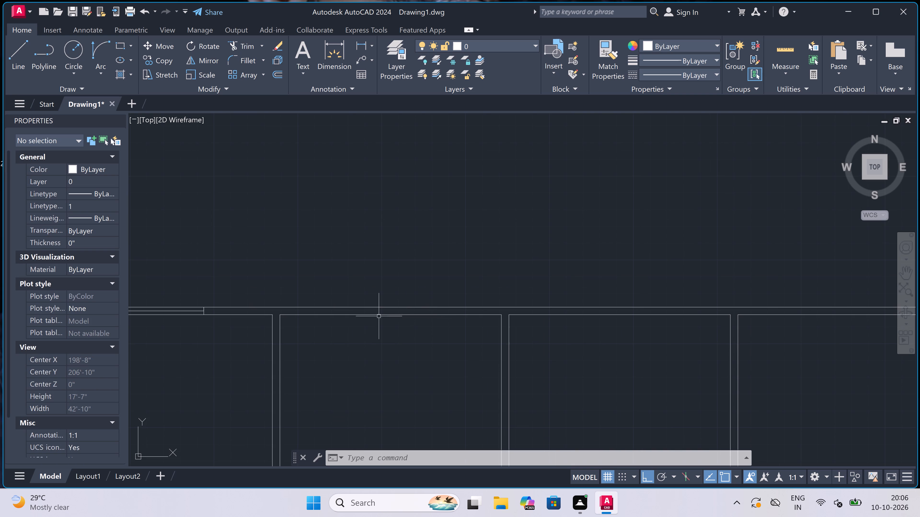
pyautogui.scroll(-4, 337, 311)
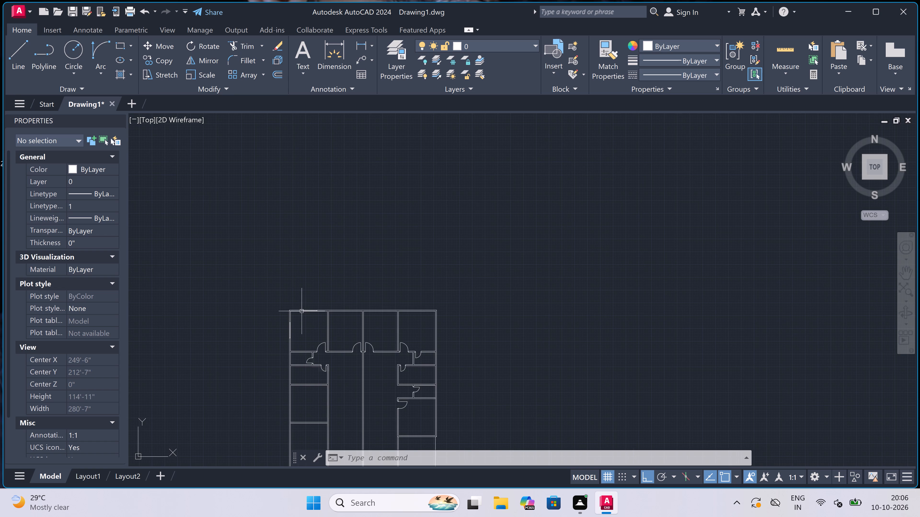
pyautogui.scroll(4, 287, 305)
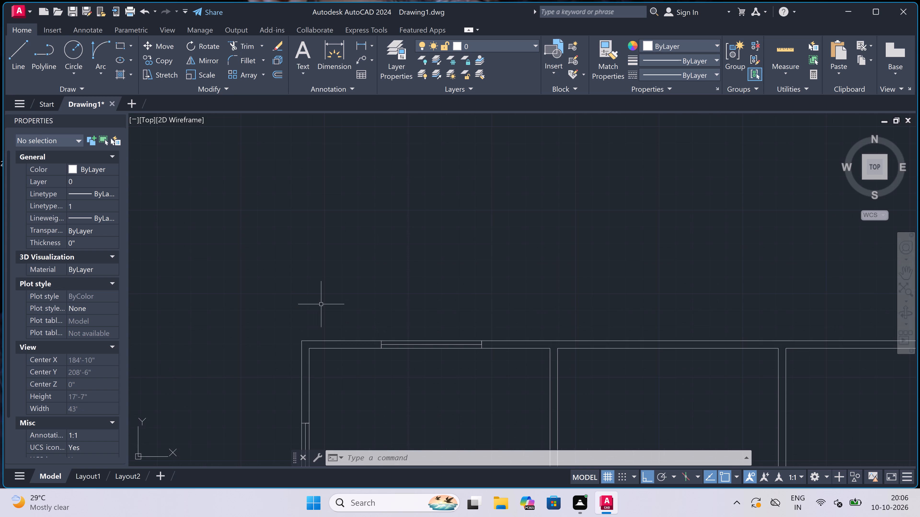
pyautogui.write('l')
pyautogui.press('space')
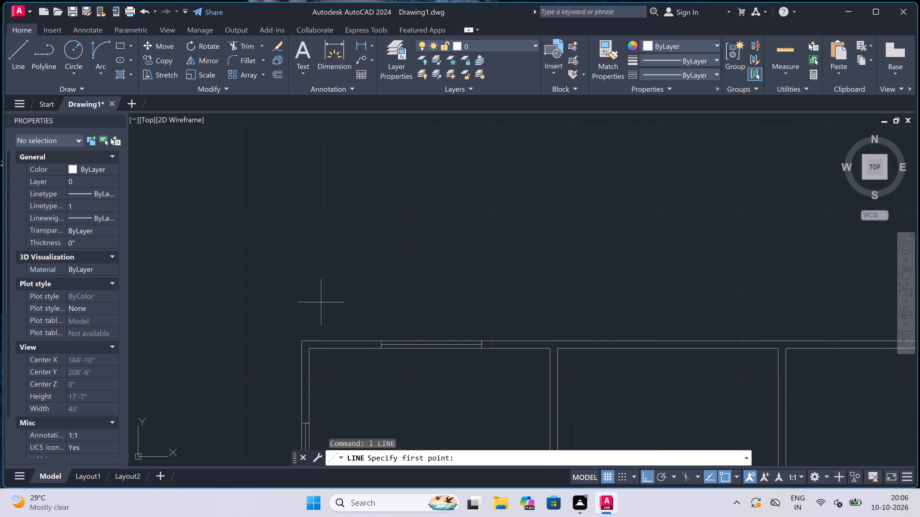
pyautogui.scroll(-3, 351, 286)
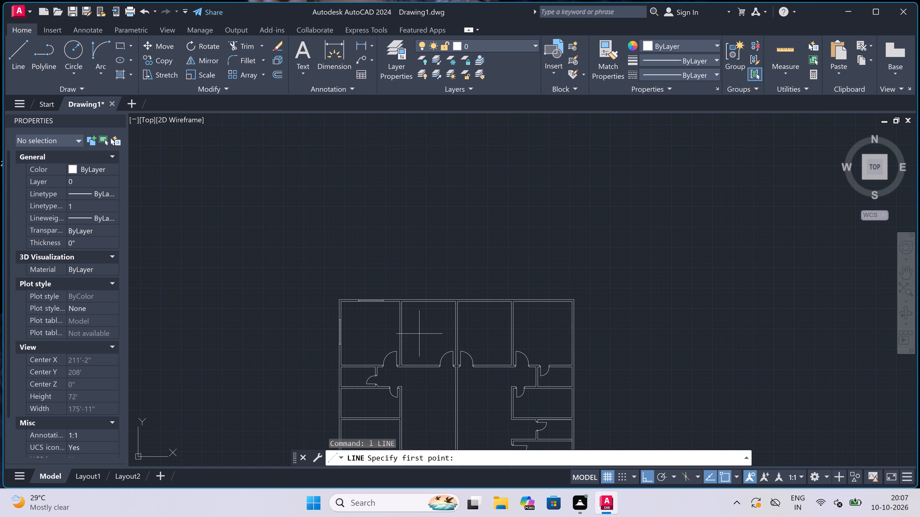
pyautogui.scroll(1, 329, 293)
pyautogui.click(343, 303)
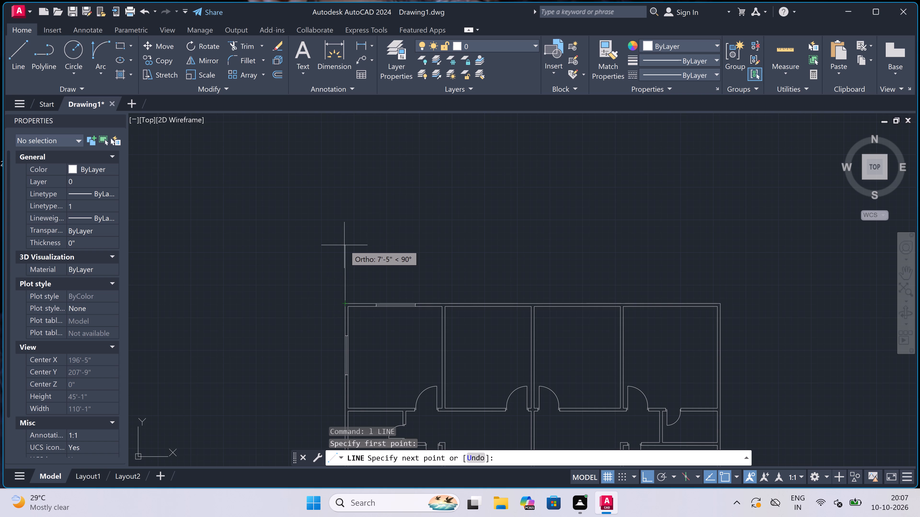
pyautogui.press('4')
pyautogui.press('.')
pyautogui.press('BackSpace')
pyautogui.press("'")
pyautogui.press('space')
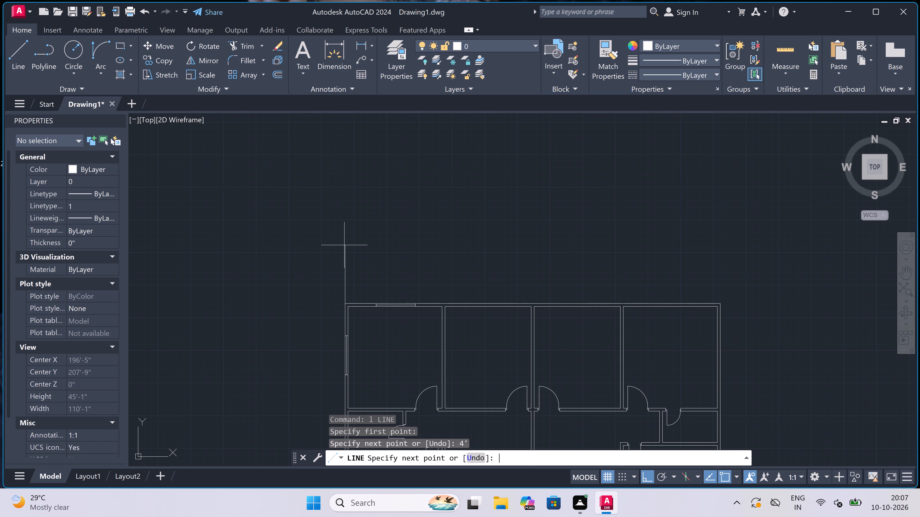
pyautogui.press('4')
pyautogui.write('.5')
pyautogui.write('"')
pyautogui.press('space')
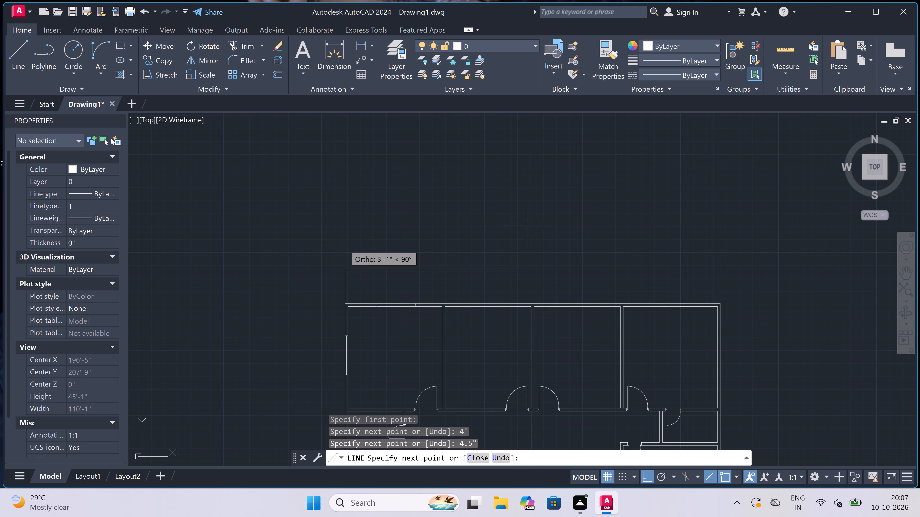
# Continue the line horizontally until level with the right exterior wall's outer face, and bring it down to the top right outer corner.
pyautogui.scroll(3, 739, 289)
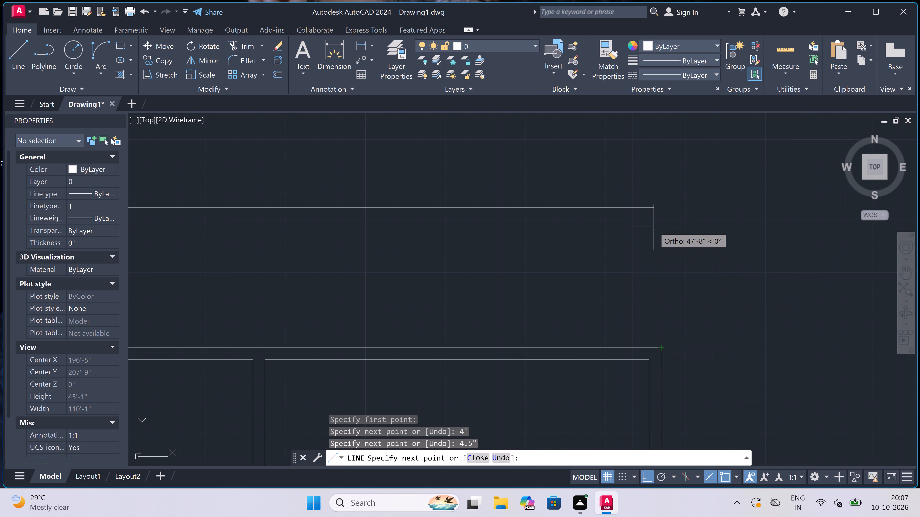
pyautogui.click(661, 208)
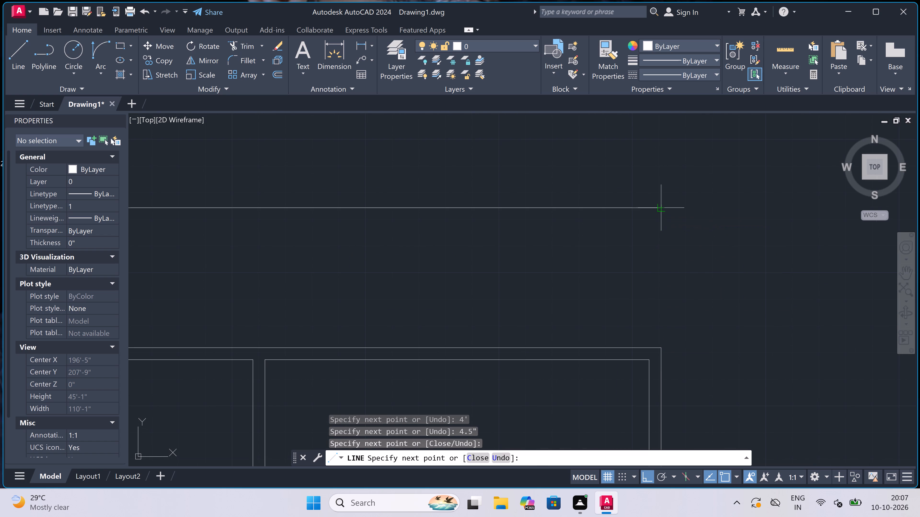
pyautogui.click(664, 350)
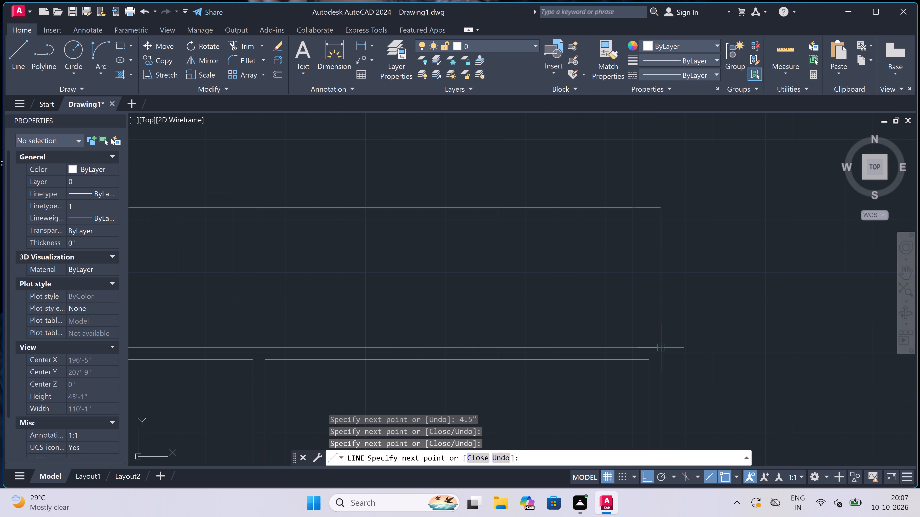
pyautogui.press('Escape')
pyautogui.press('space')
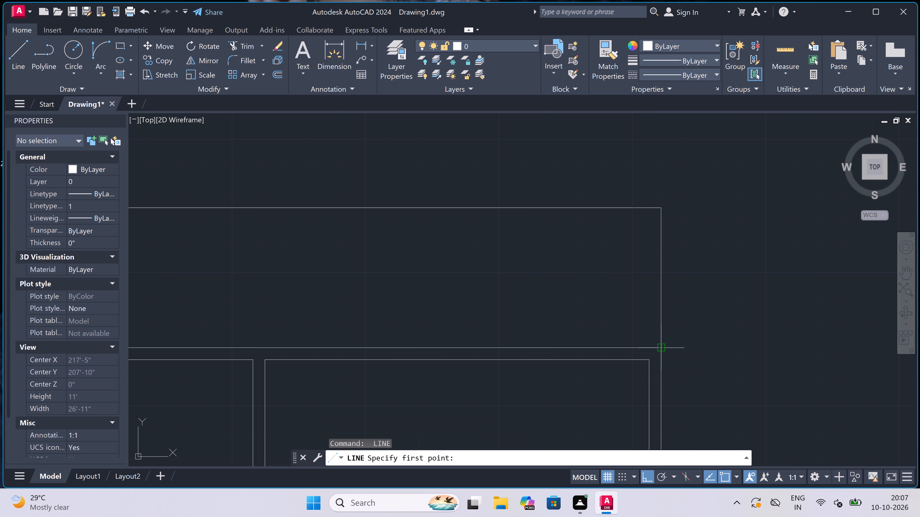
pyautogui.scroll(-3, 664, 350)
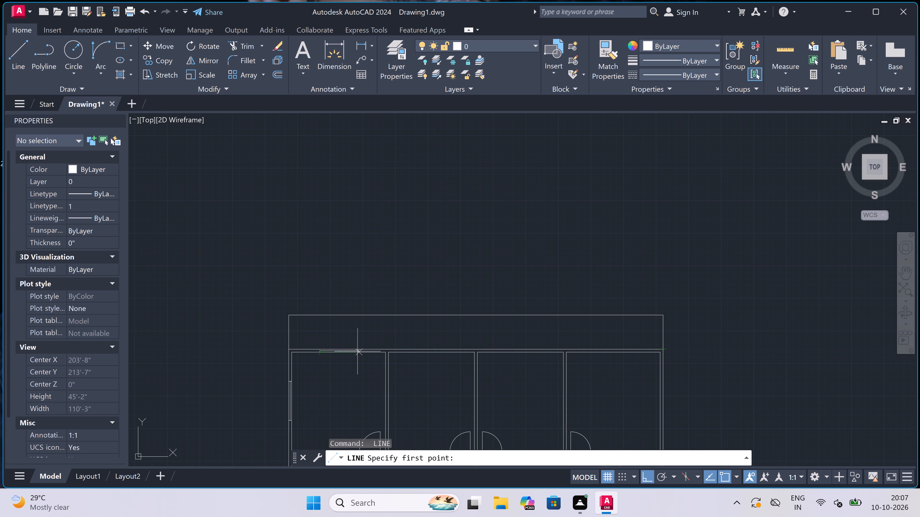
pyautogui.press('Escape')
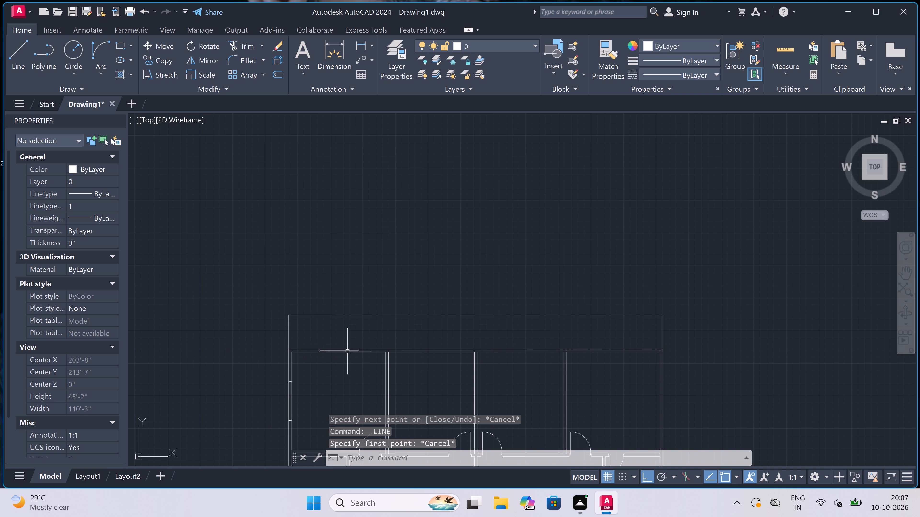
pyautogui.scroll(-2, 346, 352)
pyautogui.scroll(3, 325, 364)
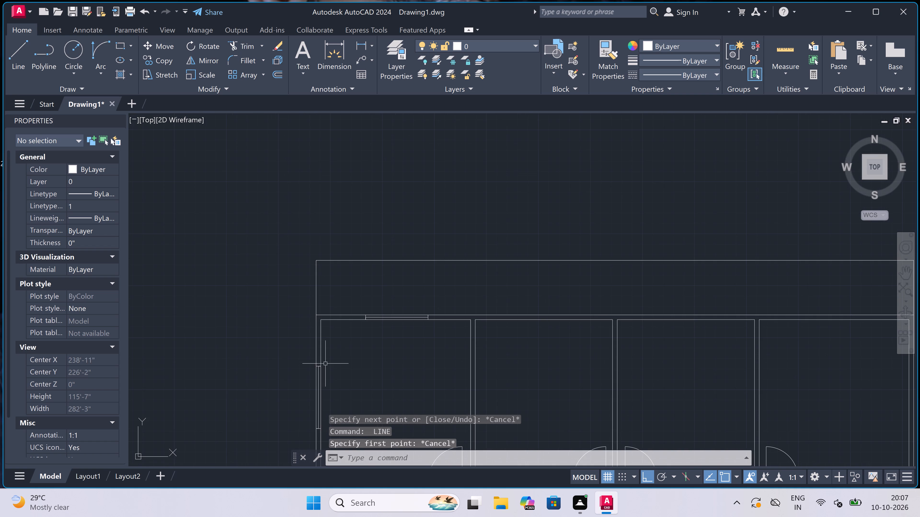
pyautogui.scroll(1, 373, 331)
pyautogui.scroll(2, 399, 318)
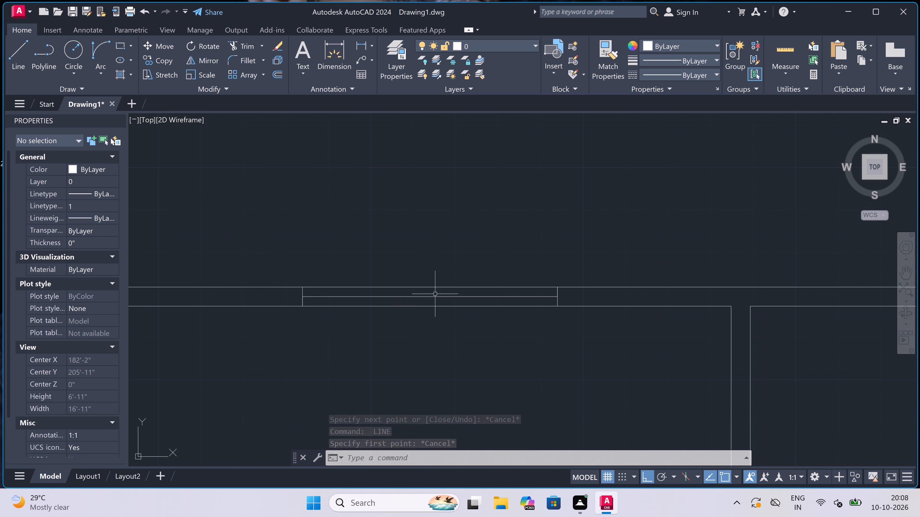
# Erase the window's jamb and centre lines from the top exterior wall of the leftmost top room.
pyautogui.click(571, 291)
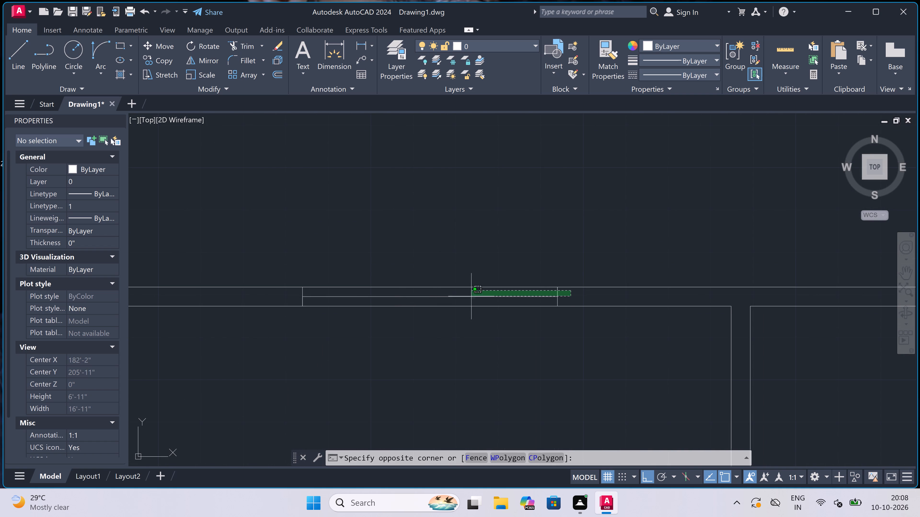
pyautogui.click(250, 302)
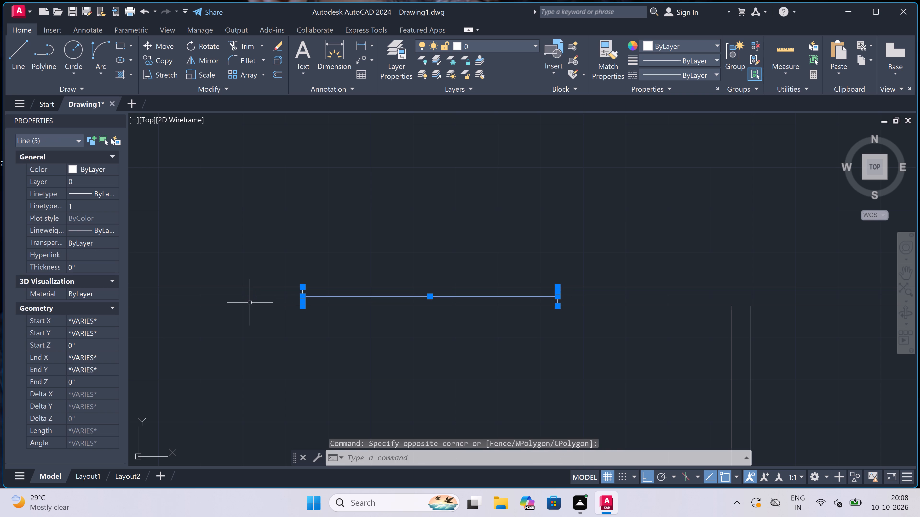
pyautogui.press('Delete')
# From the top rooms' left outer corner, draw a line 7' right, up to the strip's top edge, 4.5" right, and back down to the wall.
pyautogui.write('l')
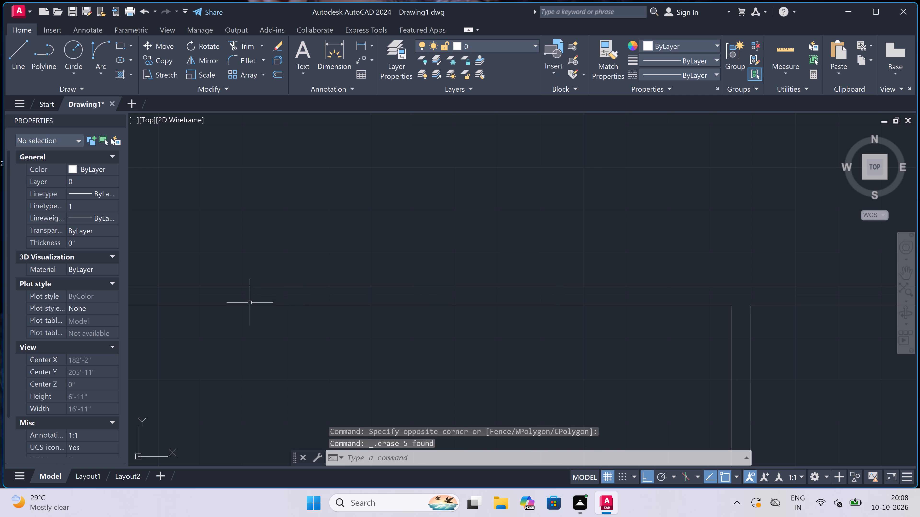
pyautogui.press('space')
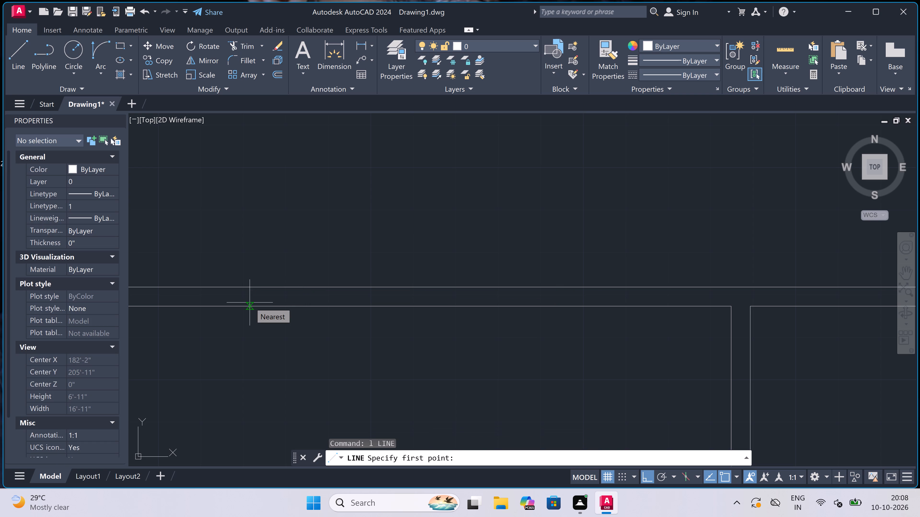
pyautogui.scroll(-3, 268, 318)
pyautogui.scroll(2, 187, 284)
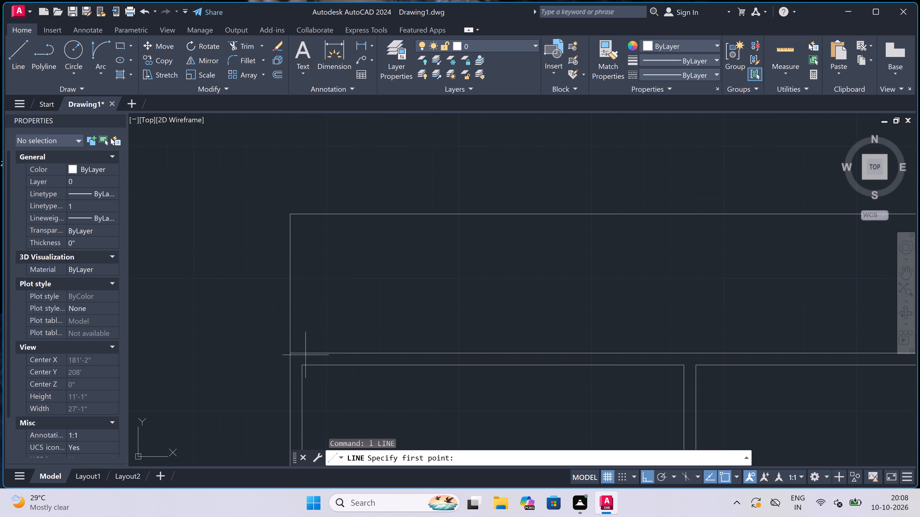
pyautogui.click(290, 353)
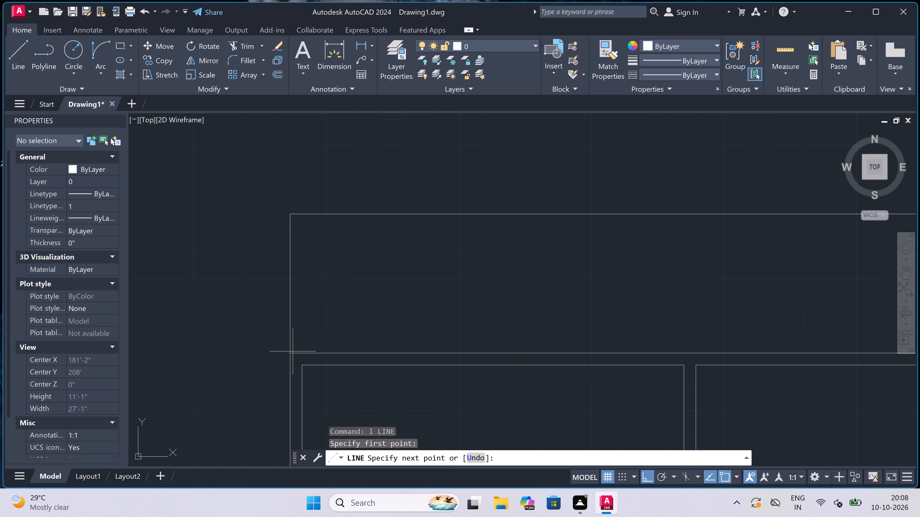
pyautogui.write("7'")
pyautogui.press('space')
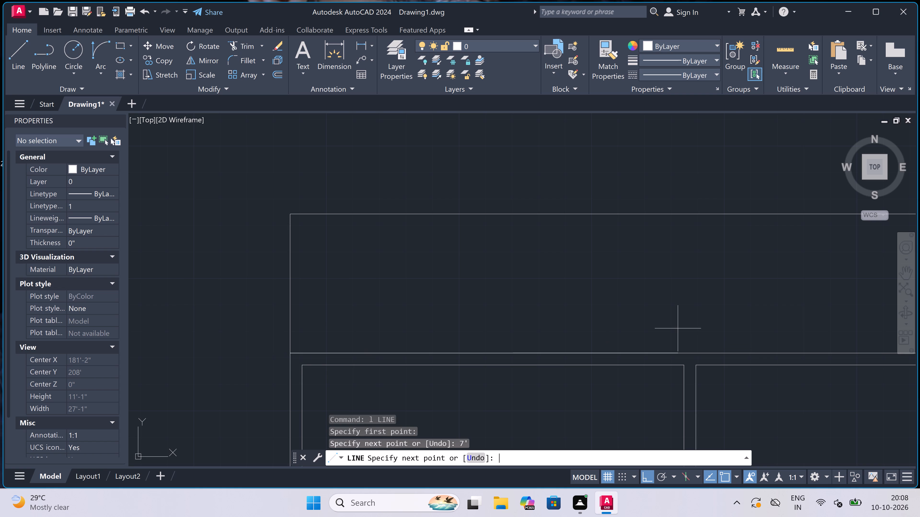
pyautogui.click(509, 216)
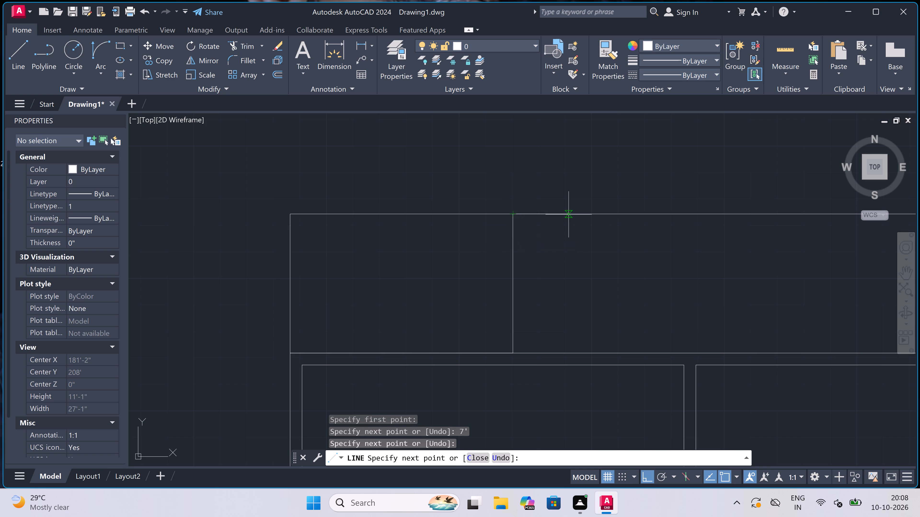
pyautogui.write('4.5')
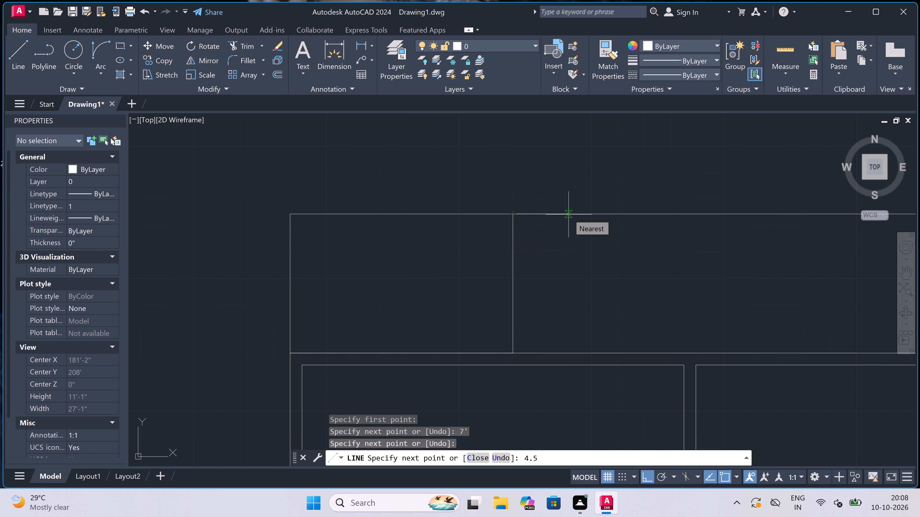
pyautogui.write('"')
pyautogui.press('space')
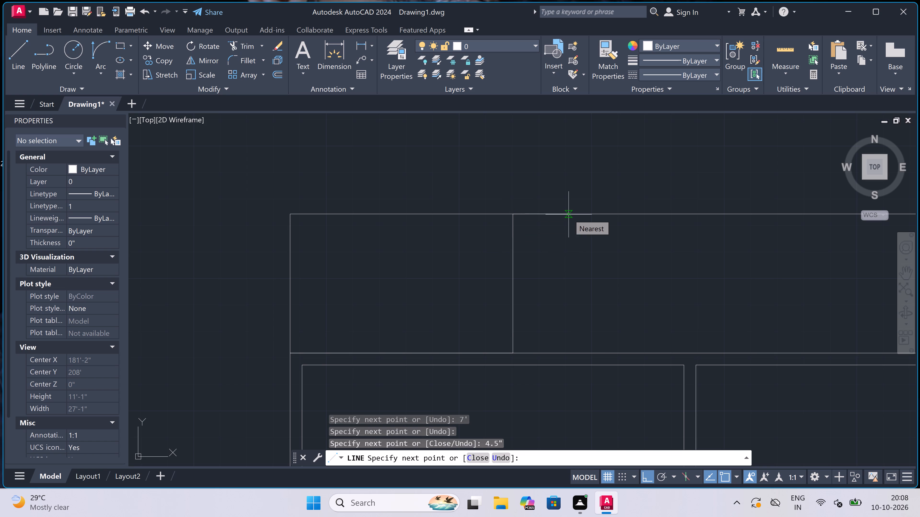
pyautogui.click(524, 352)
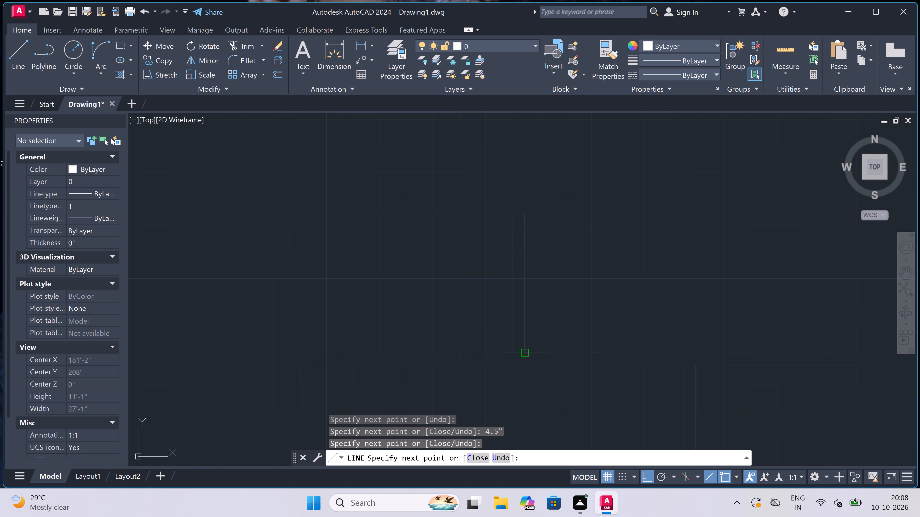
pyautogui.press('Escape')
# From the partition's top left corner, draw a line 4.5" down, across to its right face, 7' right, and down to the top rooms' exterior wall.
pyautogui.press('space')
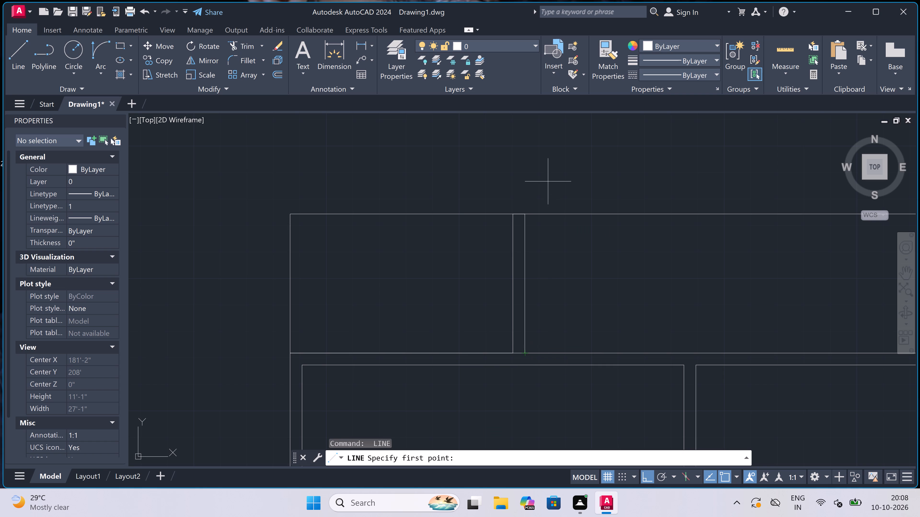
pyautogui.scroll(3, 517, 208)
pyautogui.moveTo(501, 234); pyautogui.dragTo(501, 237)
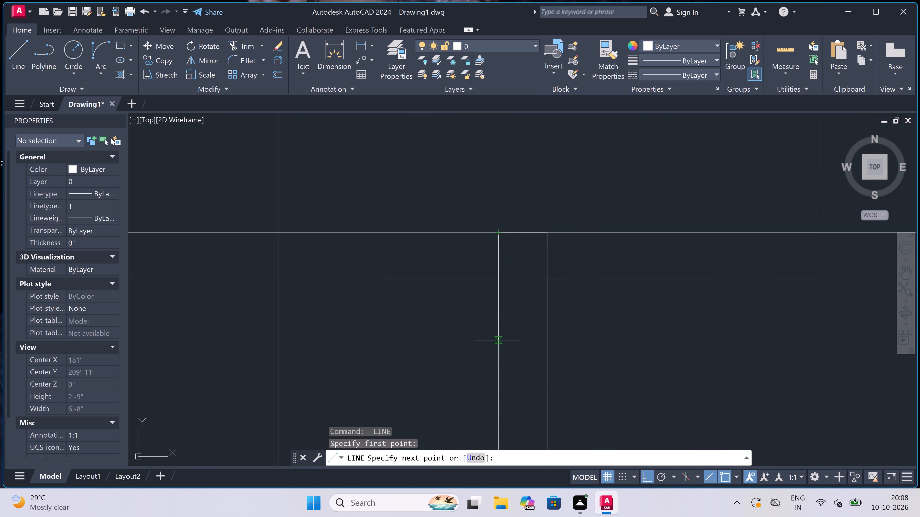
pyautogui.write('4.5"')
pyautogui.press('space')
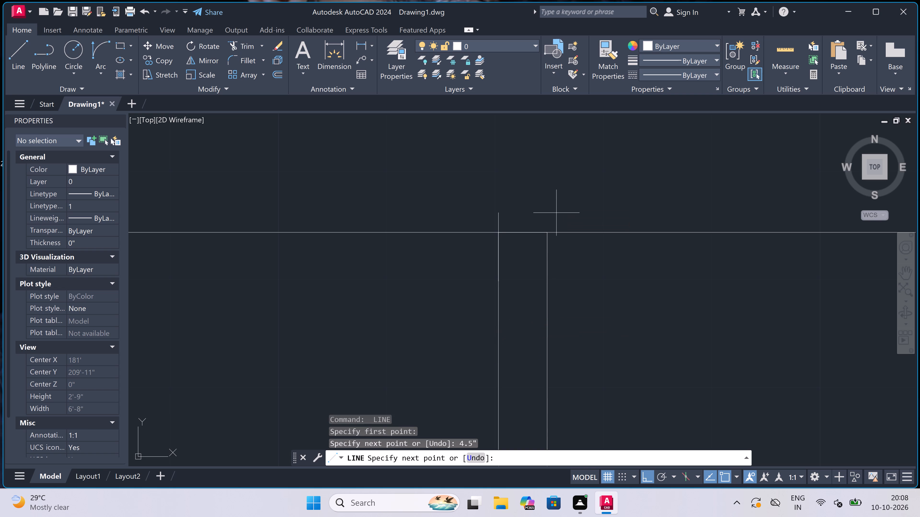
pyautogui.click(544, 279)
pyautogui.scroll(-3, 355, 271)
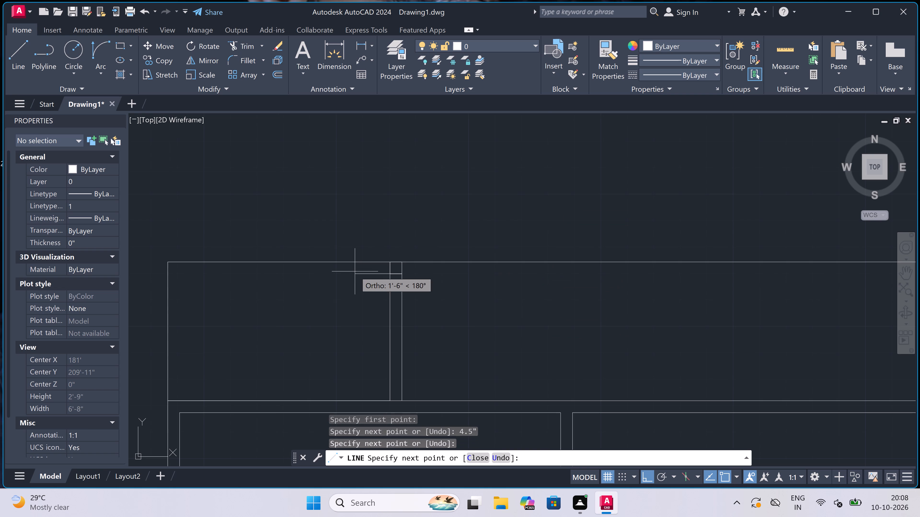
pyautogui.scroll(2, 450, 283)
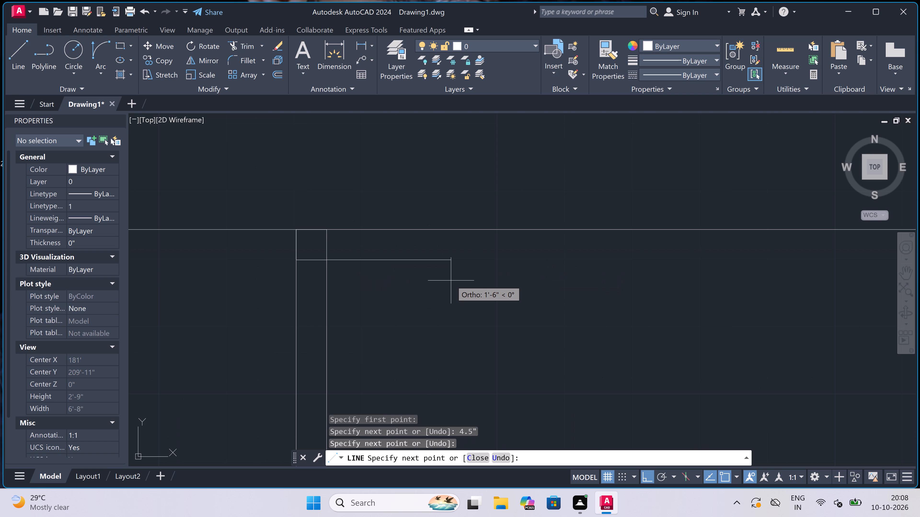
pyautogui.write("7'")
pyautogui.press('space')
pyautogui.scroll(-7, 451, 282)
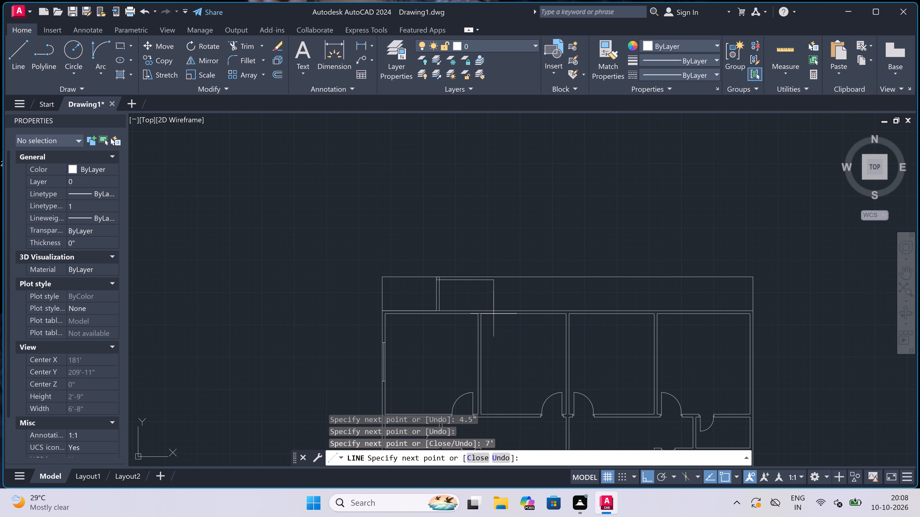
pyautogui.scroll(3, 495, 309)
pyautogui.click(484, 314)
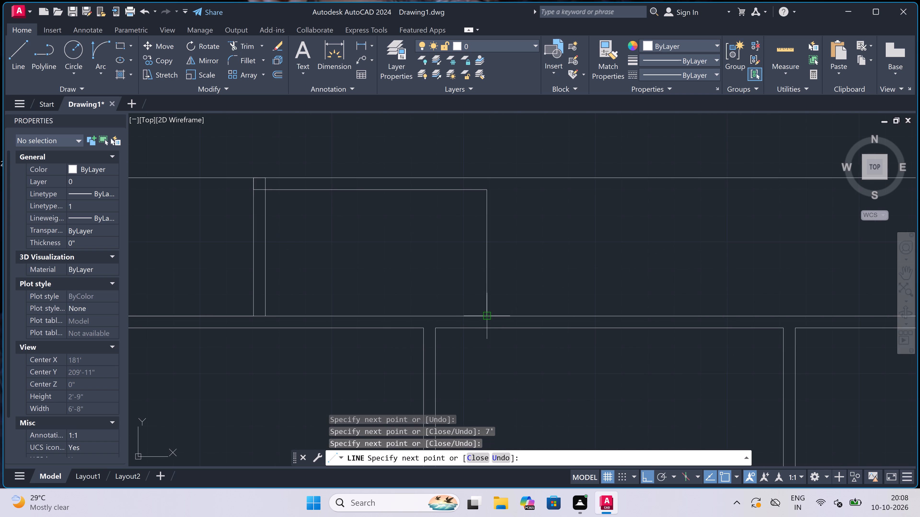
# Continue the line 4.5" right along the wall and up to the strip's top edge, forming a second partition.
pyautogui.write('4.5')
pyautogui.write('"')
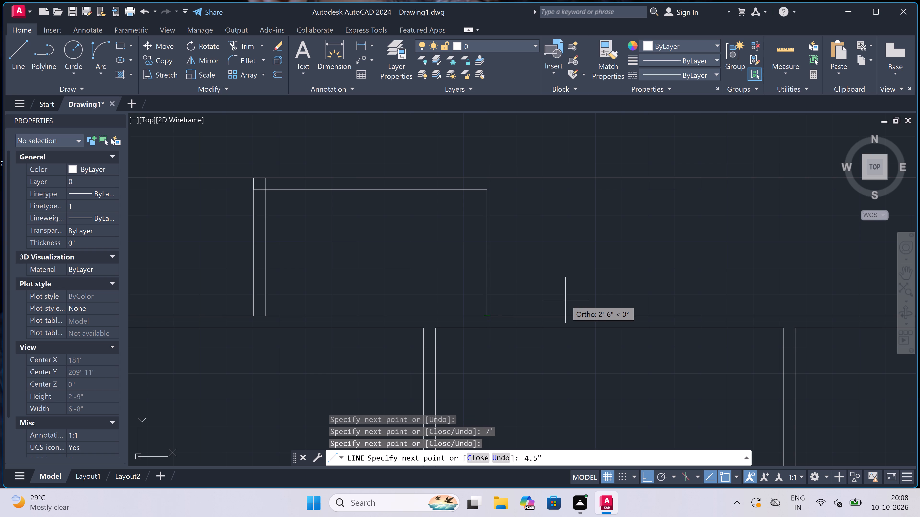
pyautogui.press('space')
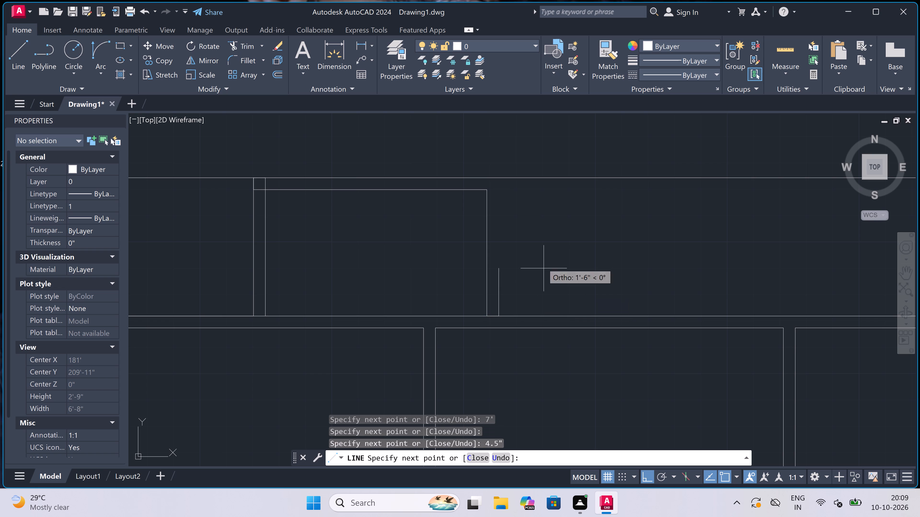
pyautogui.click(499, 173)
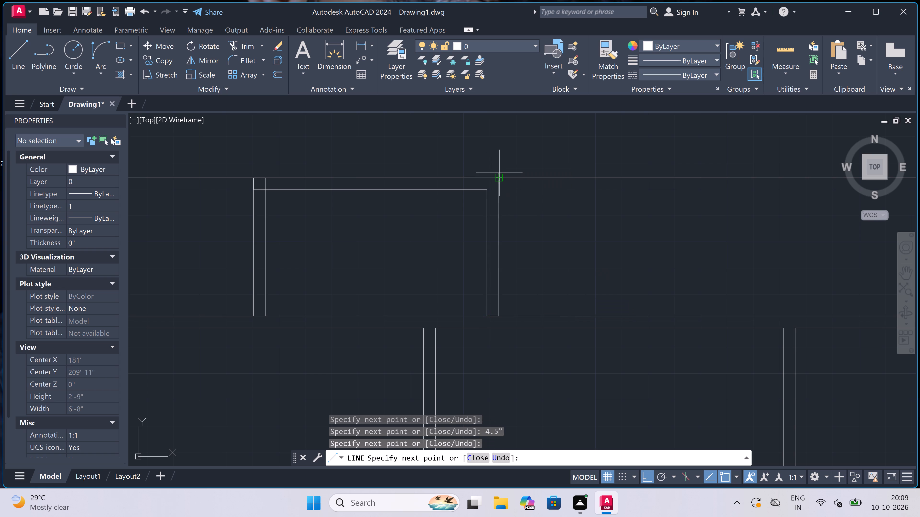
pyautogui.press('Escape')
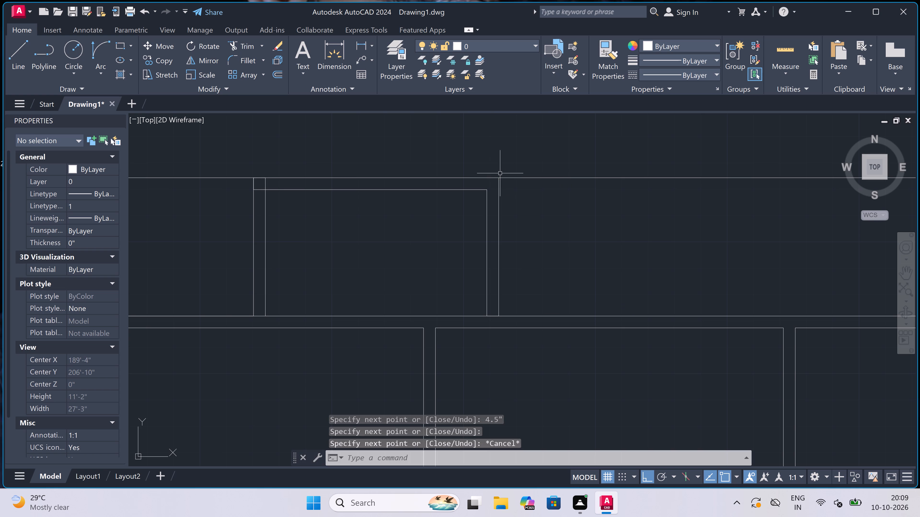
pyautogui.scroll(-4, 500, 173)
pyautogui.scroll(-2, 493, 198)
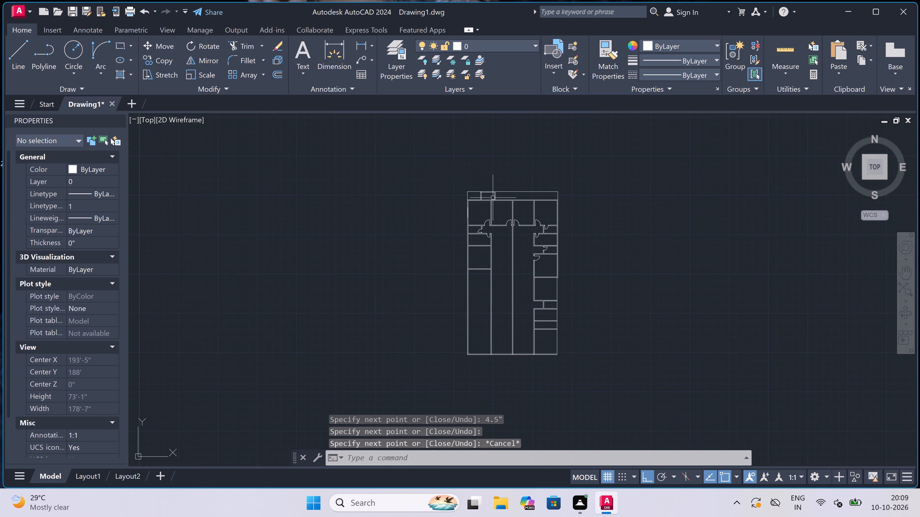
pyautogui.scroll(2, 517, 210)
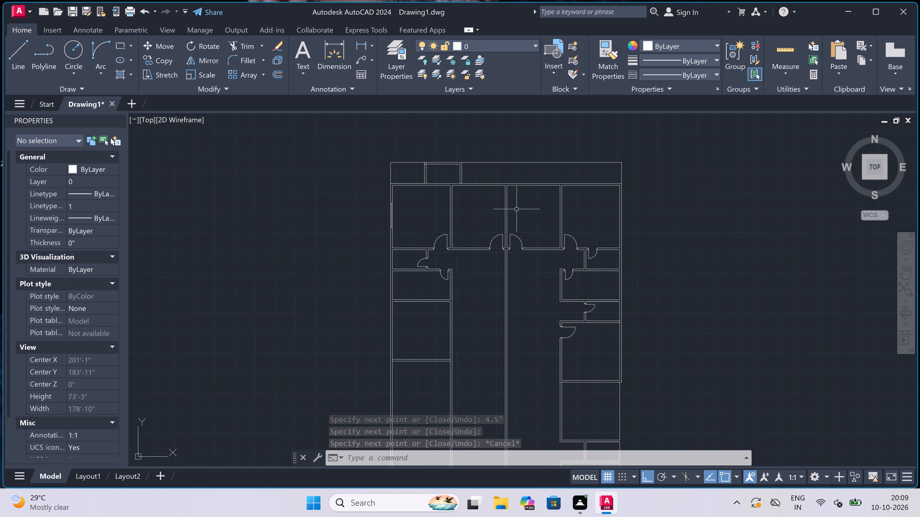
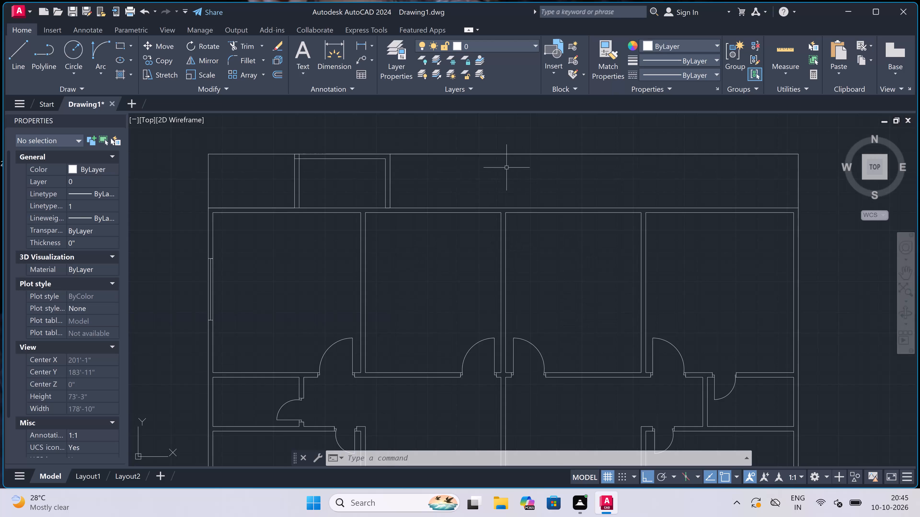
# Draw a line from the top rooms' exterior wall, just right of the strip's second partition, up to the strip's top edge and right along it.
pyautogui.scroll(-3, 506, 168)
pyautogui.scroll(3, 484, 149)
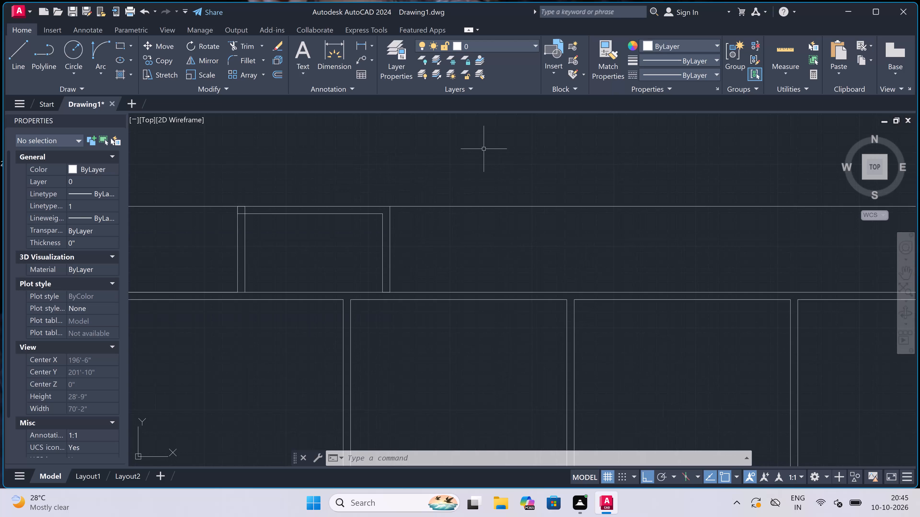
pyautogui.write('l')
pyautogui.press('space')
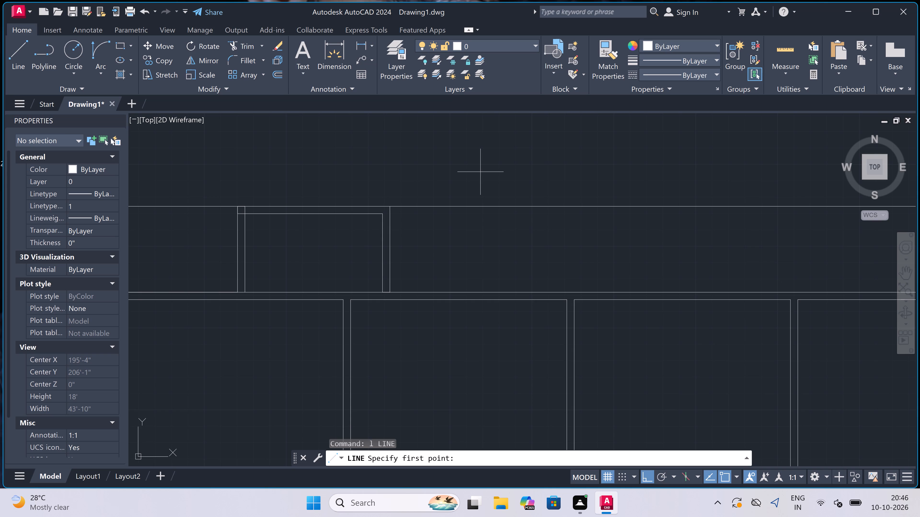
pyautogui.scroll(1, 432, 222)
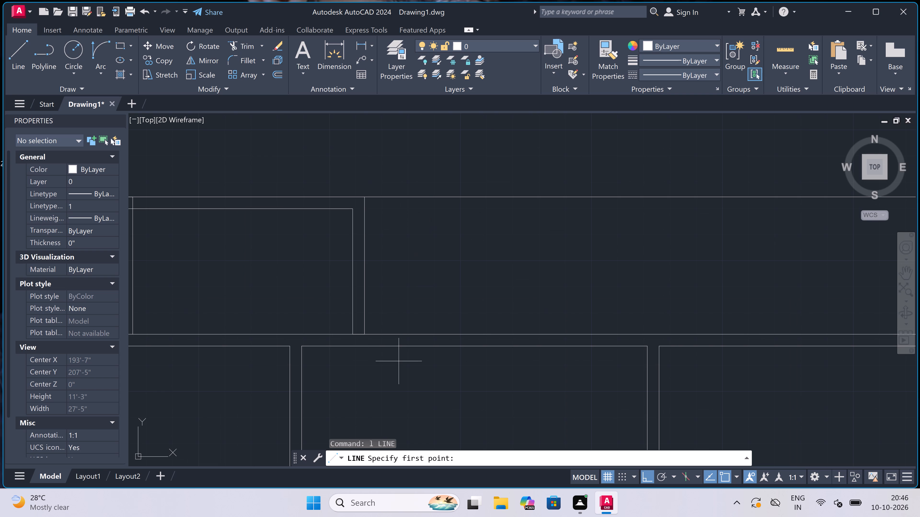
pyautogui.click(401, 331)
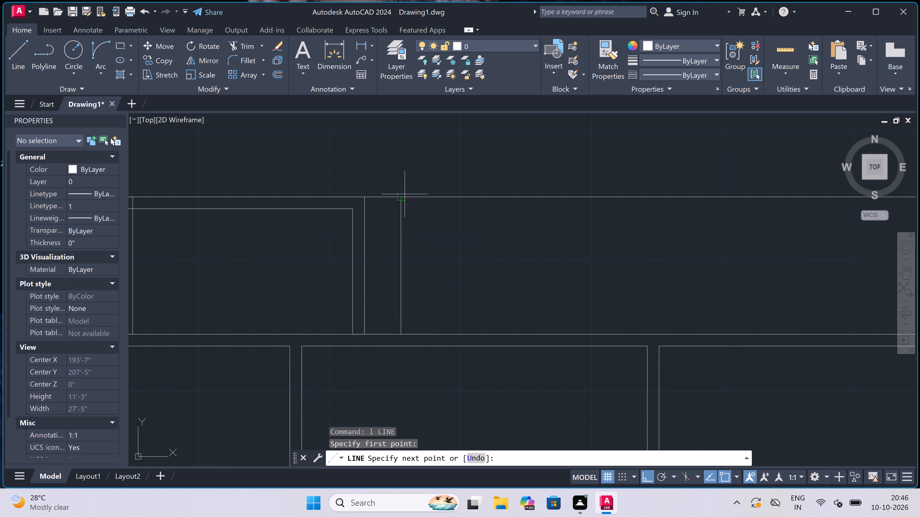
pyautogui.click(405, 197)
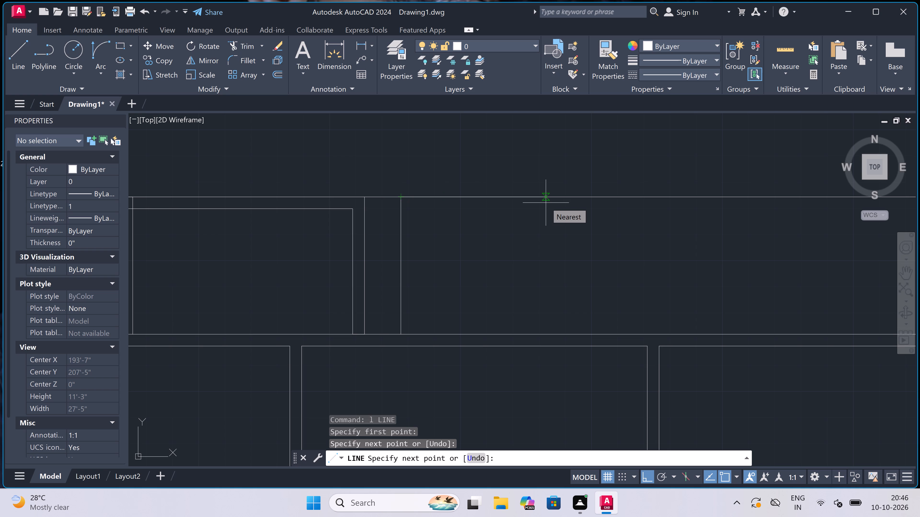
pyautogui.scroll(-2, 546, 203)
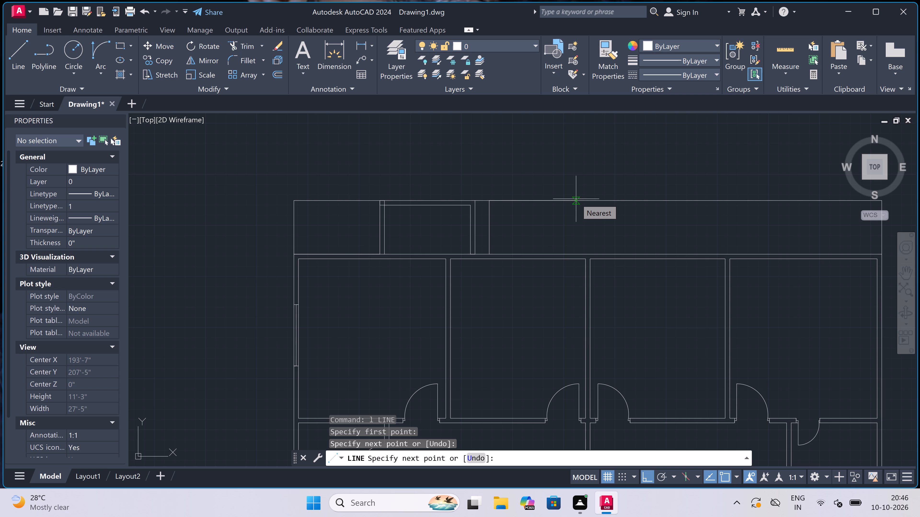
pyautogui.scroll(2, 590, 203)
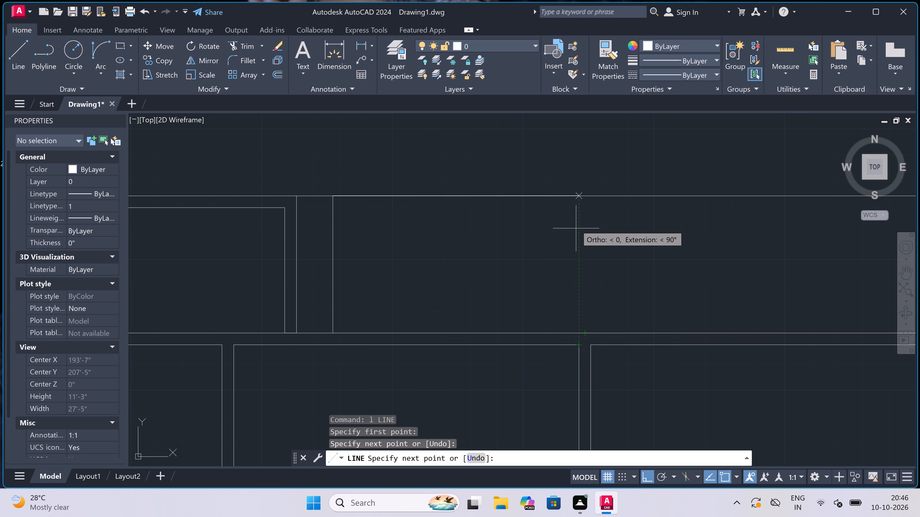
pyautogui.click(576, 197)
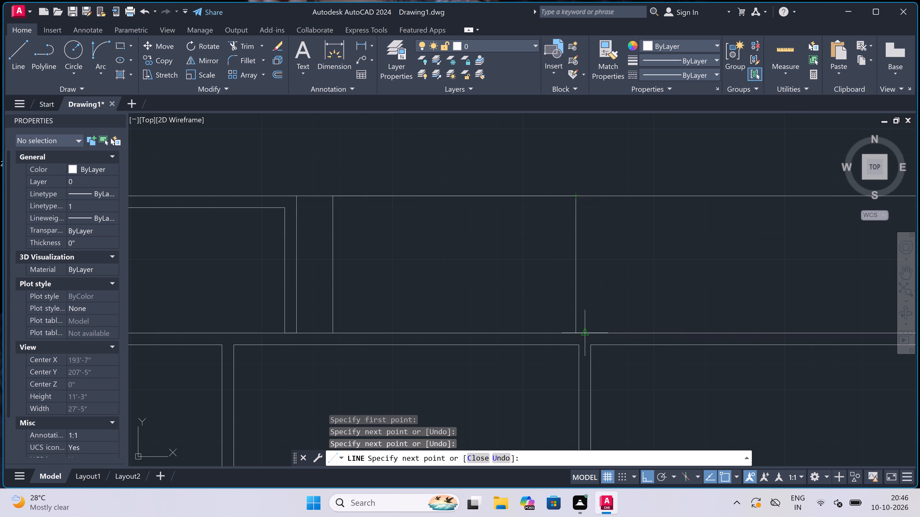
pyautogui.scroll(3, 577, 333)
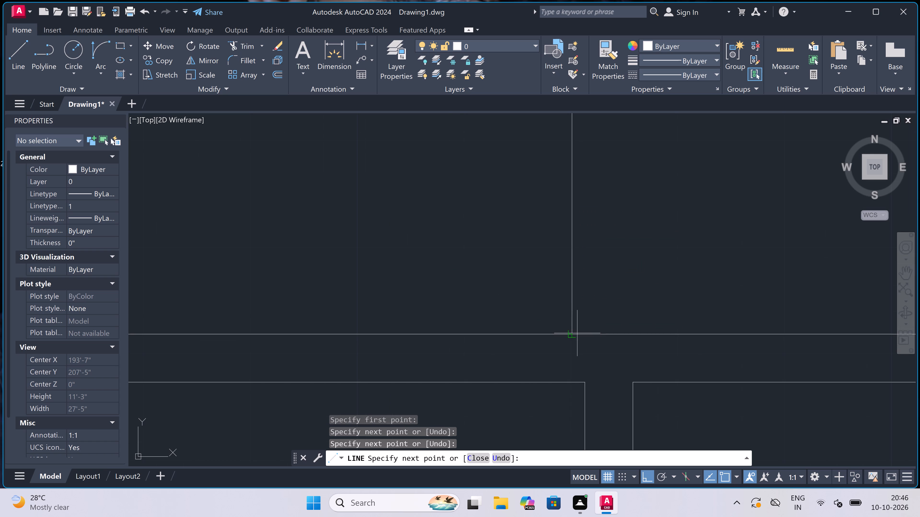
pyautogui.press('Escape')
# Draw lines extending both faces of the wall between the second and third top rooms up to the strip's top edge.
pyautogui.scroll(-1, 566, 311)
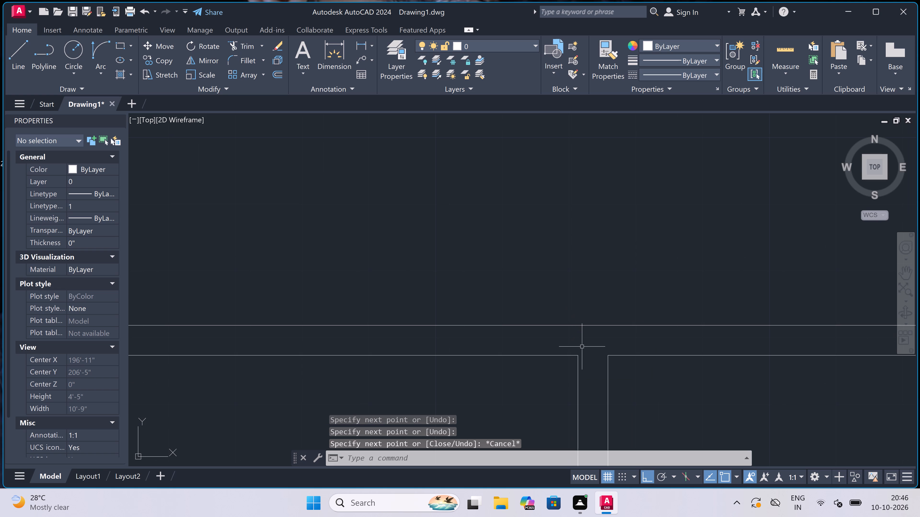
pyautogui.press('space')
pyautogui.click(576, 357)
pyautogui.scroll(-2, 574, 315)
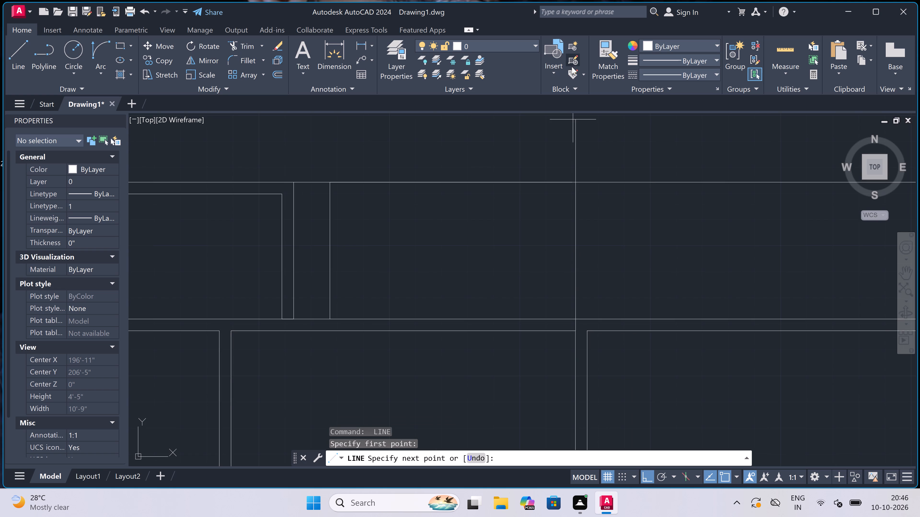
pyautogui.click(576, 182)
pyautogui.press('Escape')
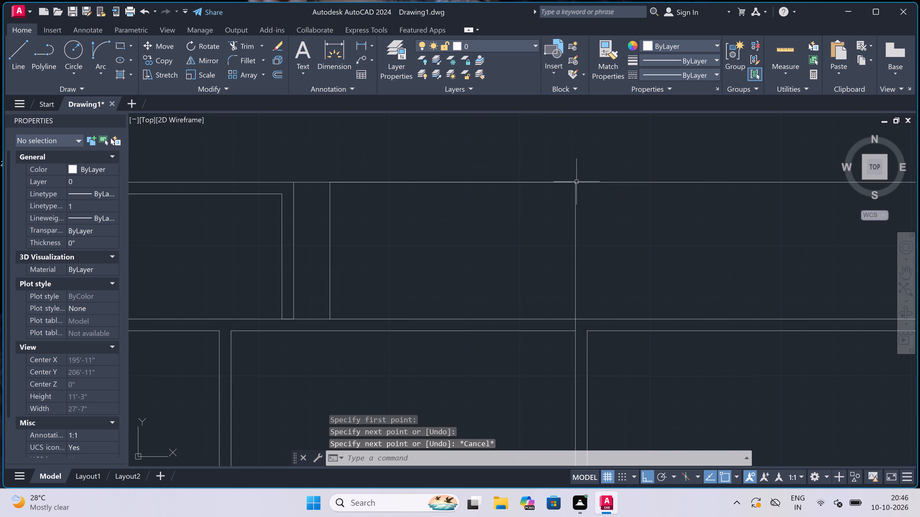
pyautogui.press('Escape')
pyautogui.scroll(-3, 500, 168)
pyautogui.scroll(3, 541, 174)
pyautogui.press('space')
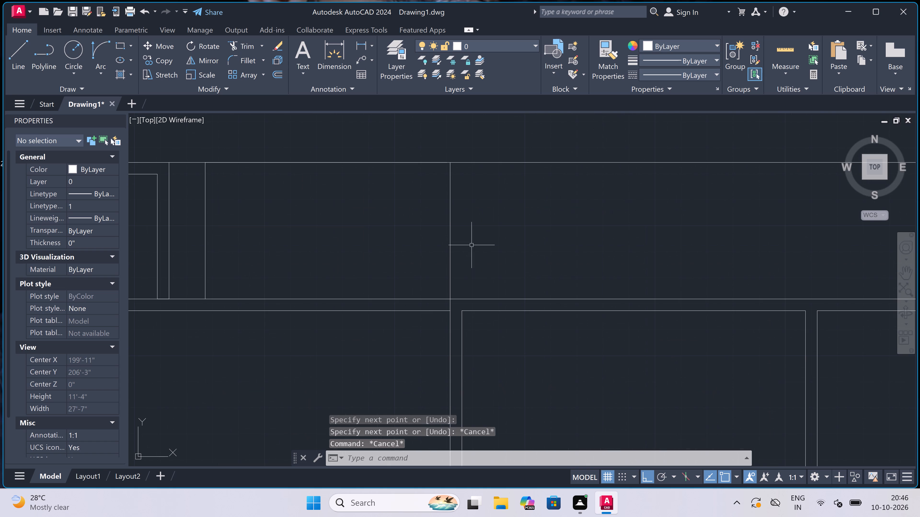
pyautogui.click(462, 312)
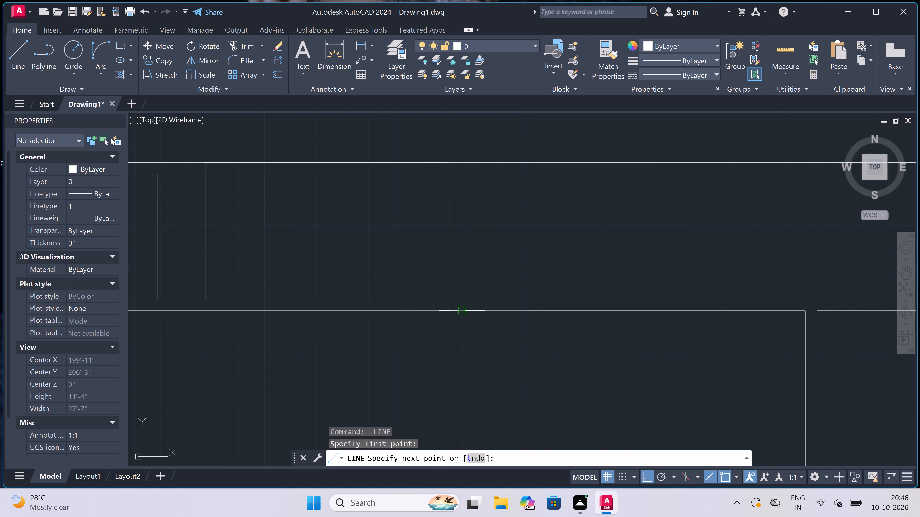
pyautogui.click(464, 162)
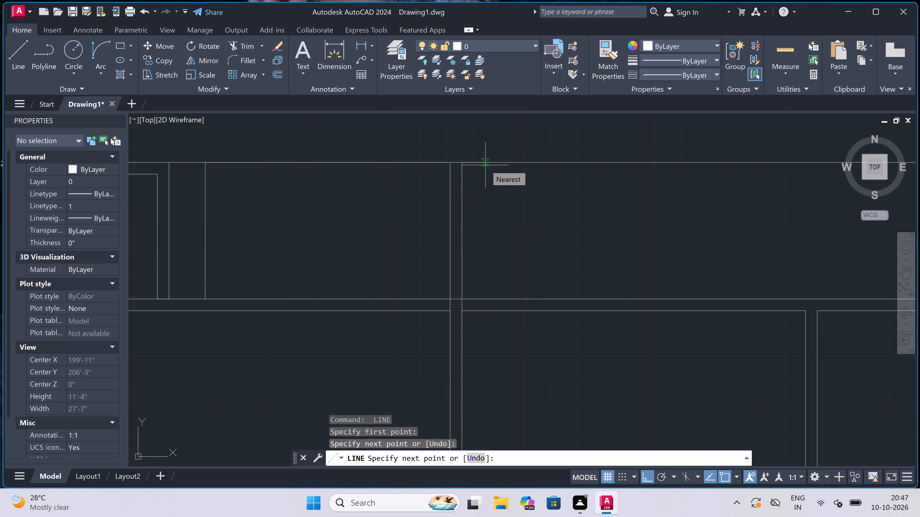
# Continue the line about 6' right along the strip's top edge and down to the inner face of the top rooms' exterior wall.
pyautogui.scroll(-3, 485, 165)
pyautogui.scroll(2, 519, 170)
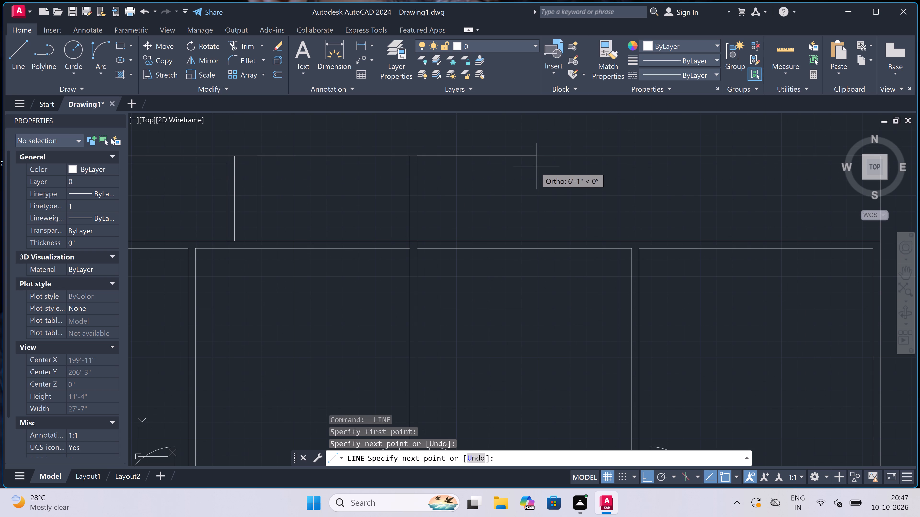
pyautogui.click(538, 155)
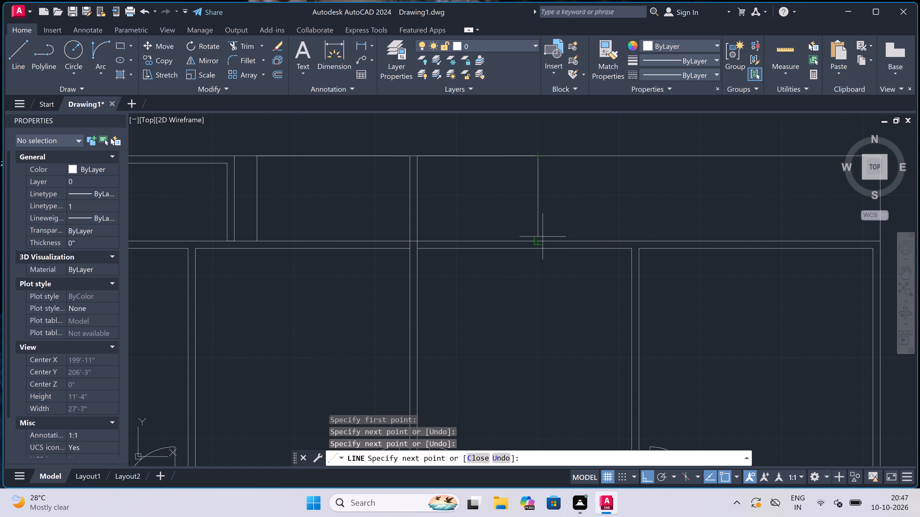
pyautogui.doubleClick(540, 241)
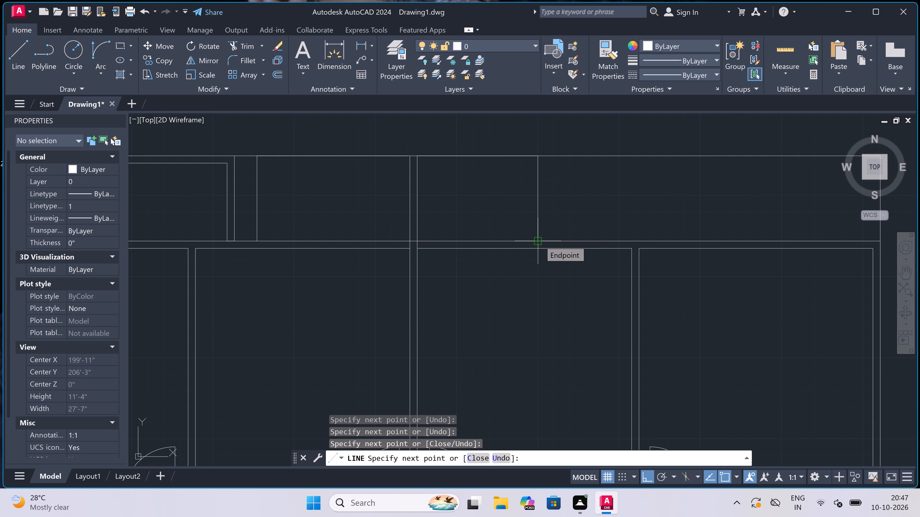
pyautogui.click(536, 250)
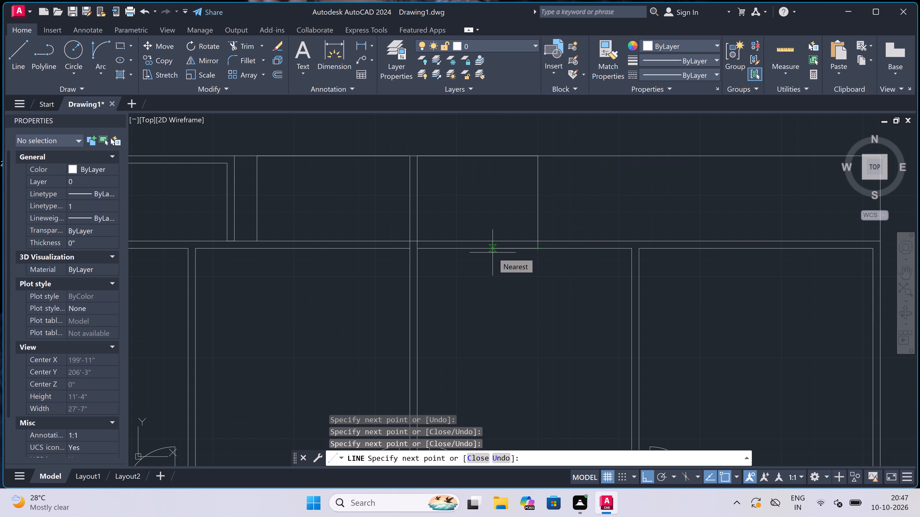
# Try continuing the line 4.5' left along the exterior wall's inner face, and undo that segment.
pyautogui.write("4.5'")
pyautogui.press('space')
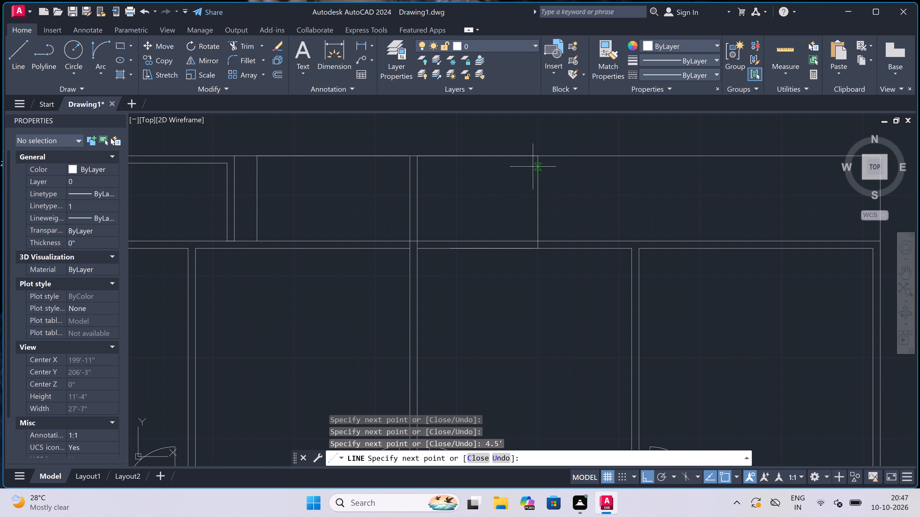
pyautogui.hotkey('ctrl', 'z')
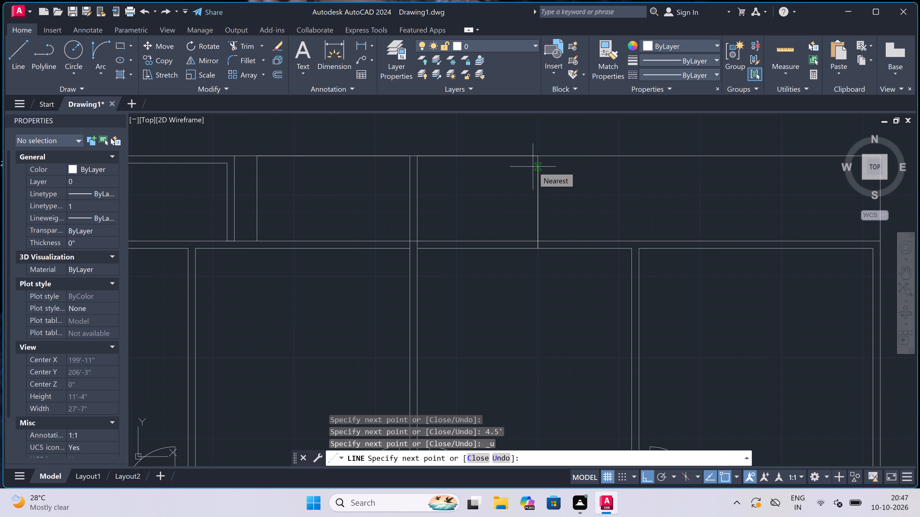
# Continue the line 4.5" left along the exterior wall's inner face and up to the strip's top edge, forming a partition.
pyautogui.scroll(1, 533, 165)
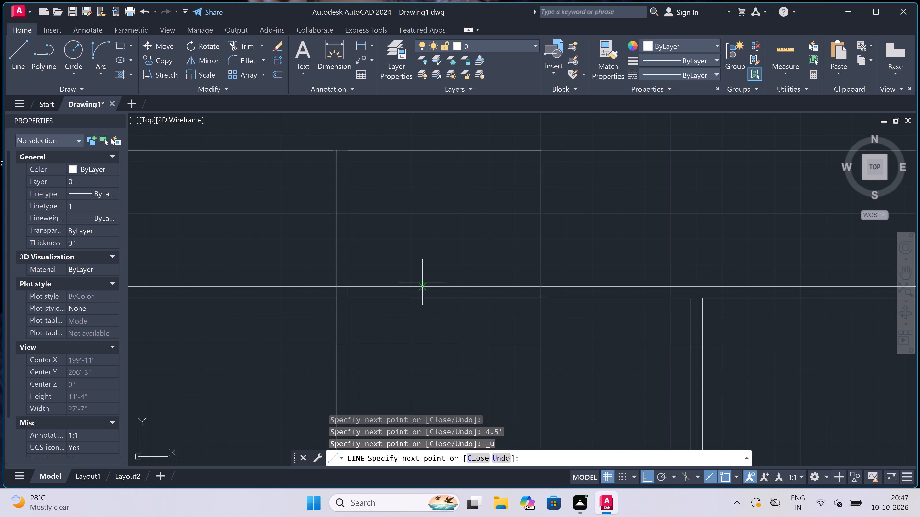
pyautogui.write('4.5')
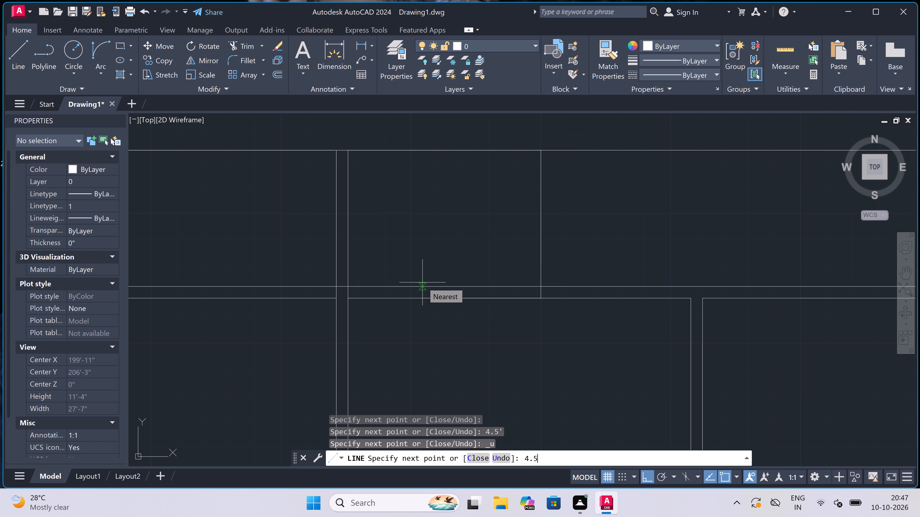
pyautogui.write('"')
pyautogui.press('space')
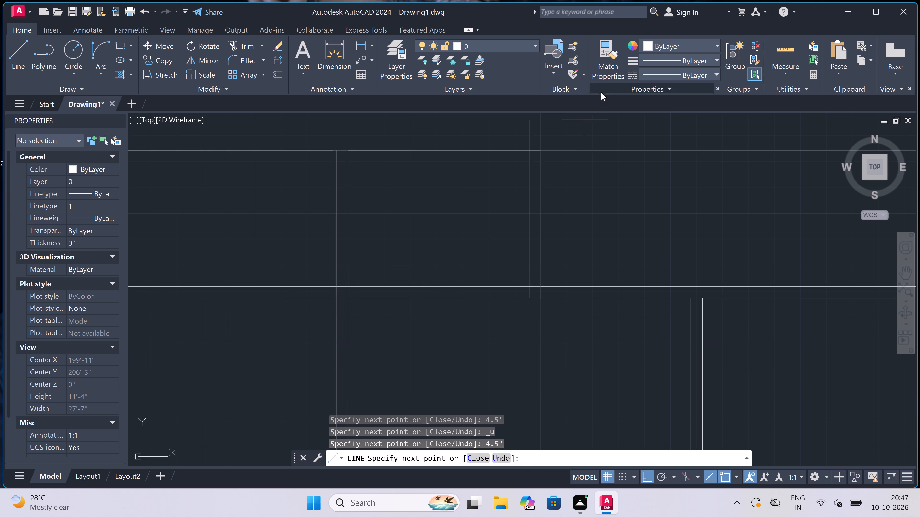
pyautogui.click(530, 146)
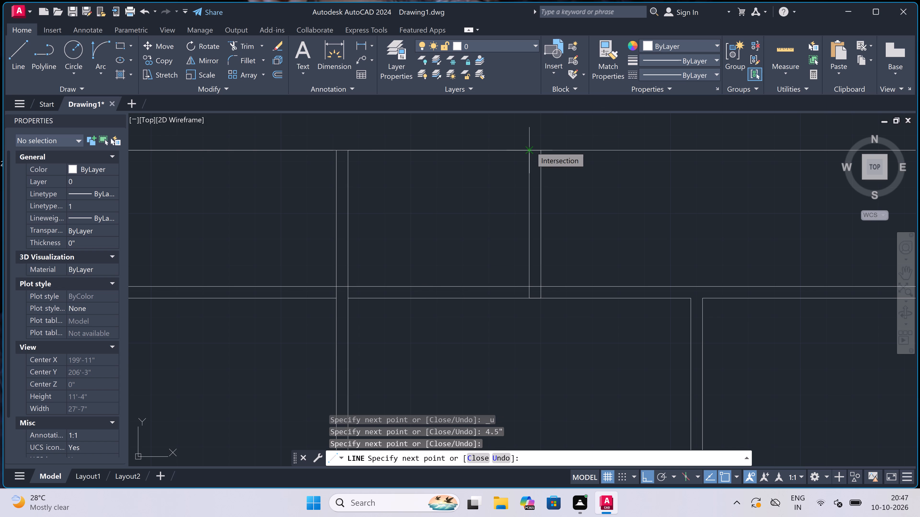
pyautogui.press('Escape')
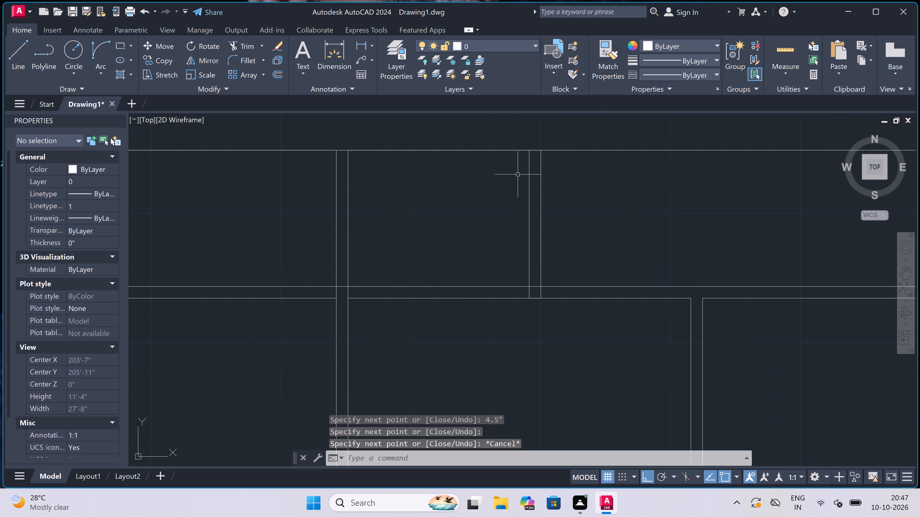
# From the new partition's top right corner, draw a line 4.5" down and left to the far face of the extended room wall.
pyautogui.scroll(-2, 475, 208)
pyautogui.scroll(2, 507, 181)
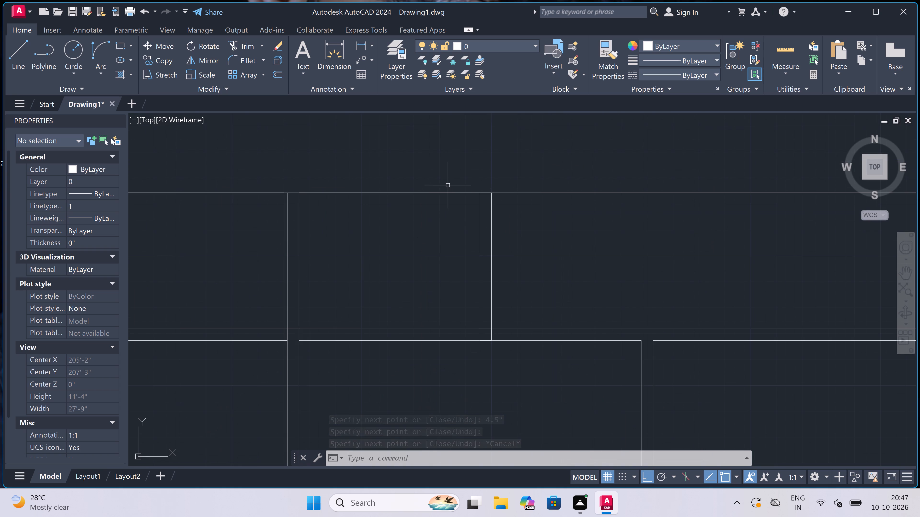
pyautogui.write('l')
pyautogui.press('space')
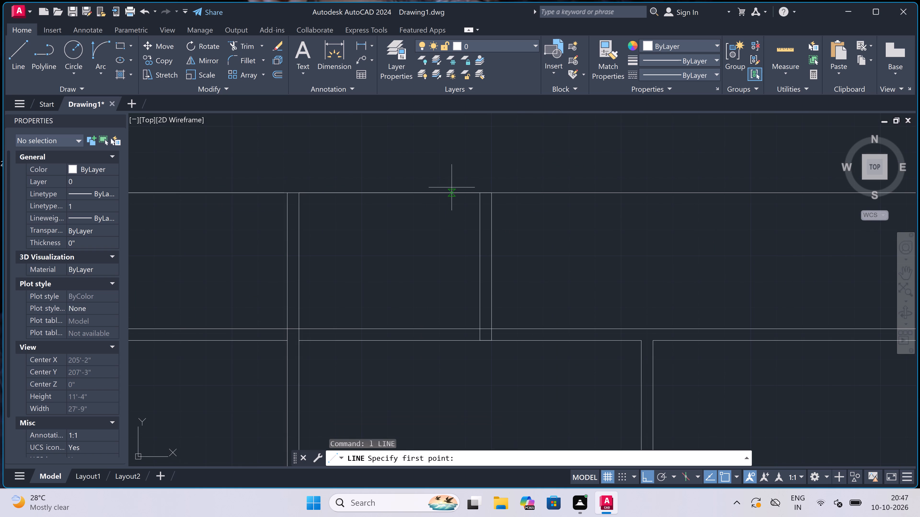
pyautogui.click(491, 192)
pyautogui.write('4.5"')
pyautogui.press('space')
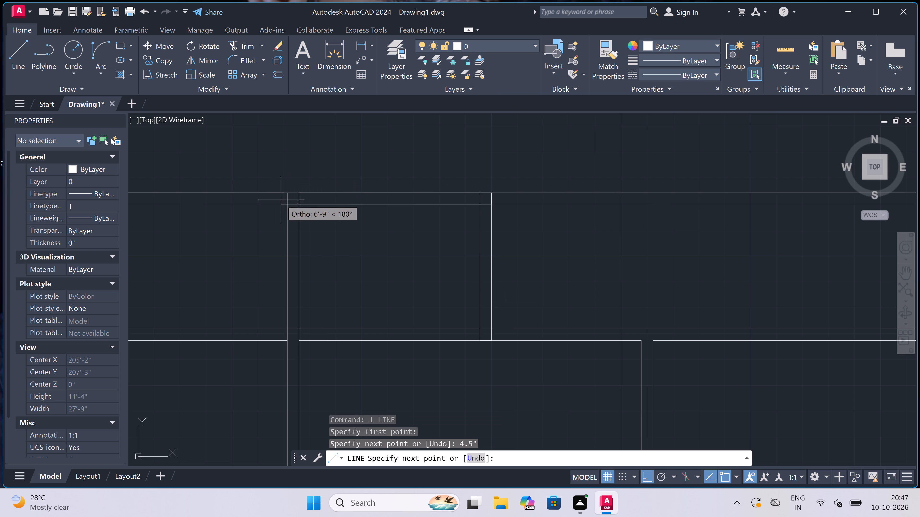
pyautogui.click(287, 202)
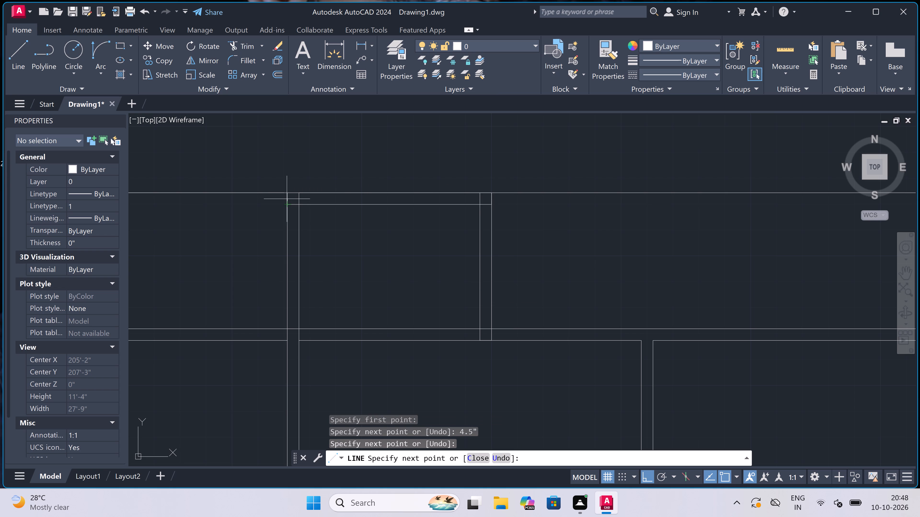
pyautogui.press('Escape')
# Trim the extended wall's two face lines where they cross the top exterior wall between the second and third top rooms.
pyautogui.write('tr')
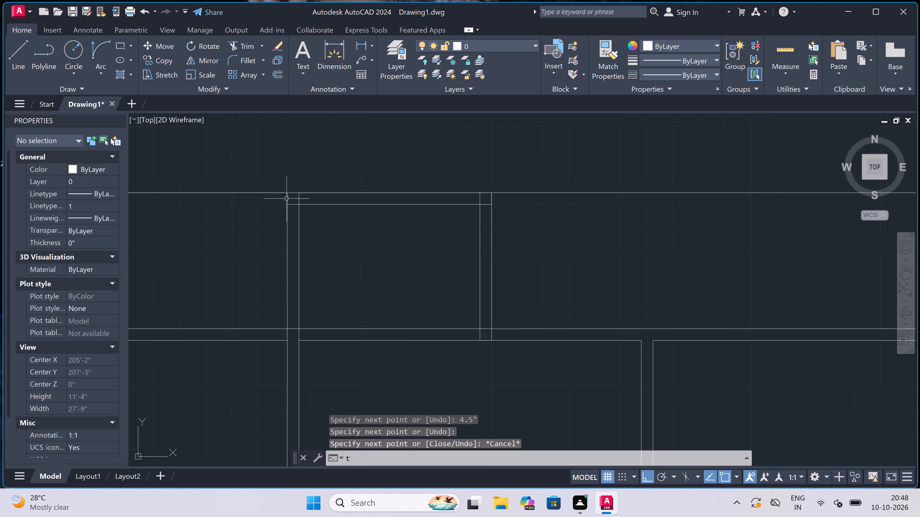
pyautogui.press('space')
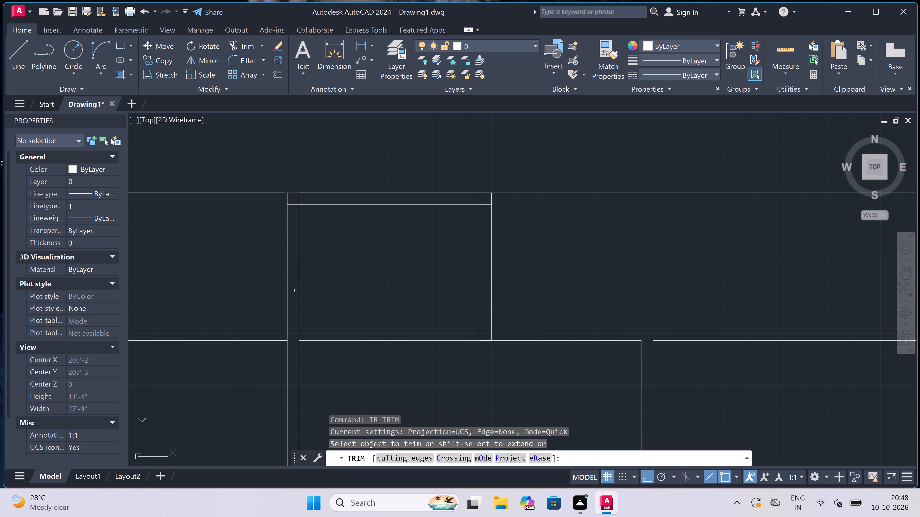
pyautogui.scroll(1, 283, 328)
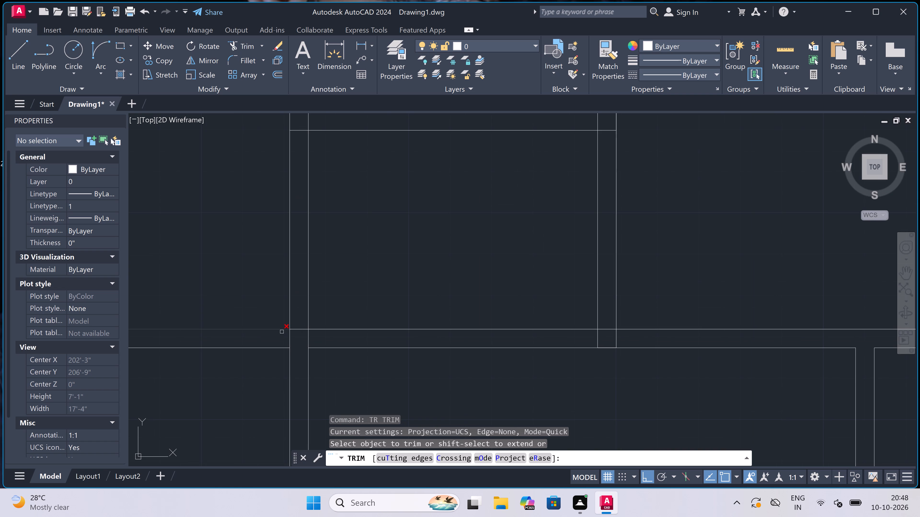
pyautogui.click(272, 339)
pyautogui.click(333, 338)
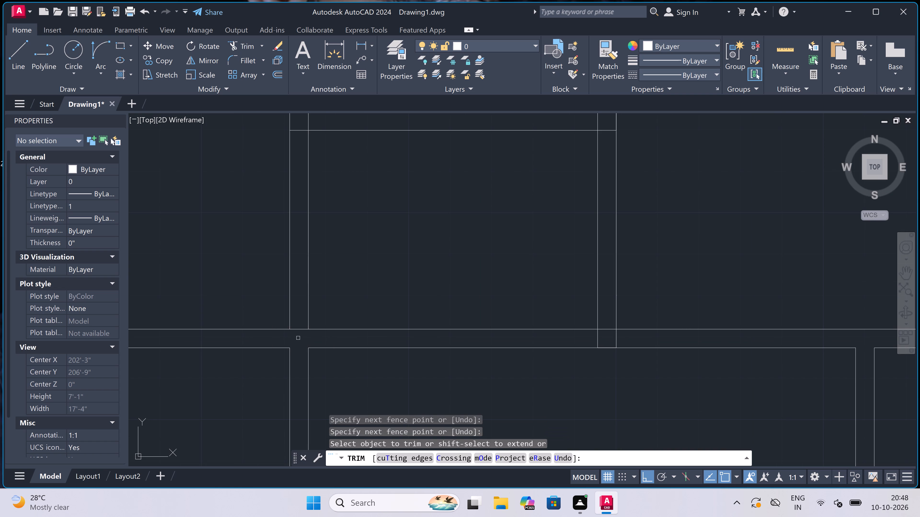
# Trim the overlapping lines inside the extended room wall at its exterior wall junction and at the compartment's top left corner.
pyautogui.click(302, 337)
pyautogui.click(301, 285)
pyautogui.scroll(-2, 306, 136)
pyautogui.scroll(4, 303, 123)
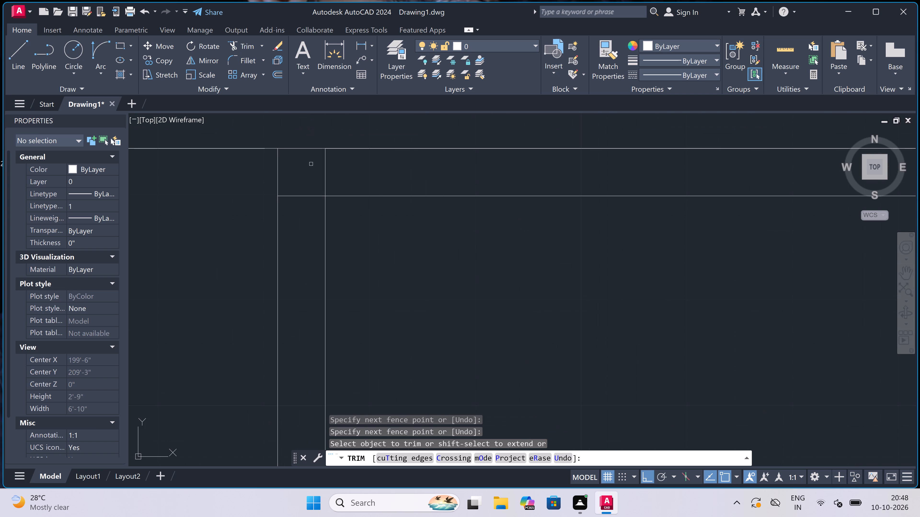
pyautogui.click(311, 165)
pyautogui.click(308, 209)
pyautogui.click(313, 177)
pyautogui.click(341, 177)
# Trim the overlapping lines at the right partition's top corner and at its junction with the top exterior wall.
pyautogui.scroll(-3, 342, 177)
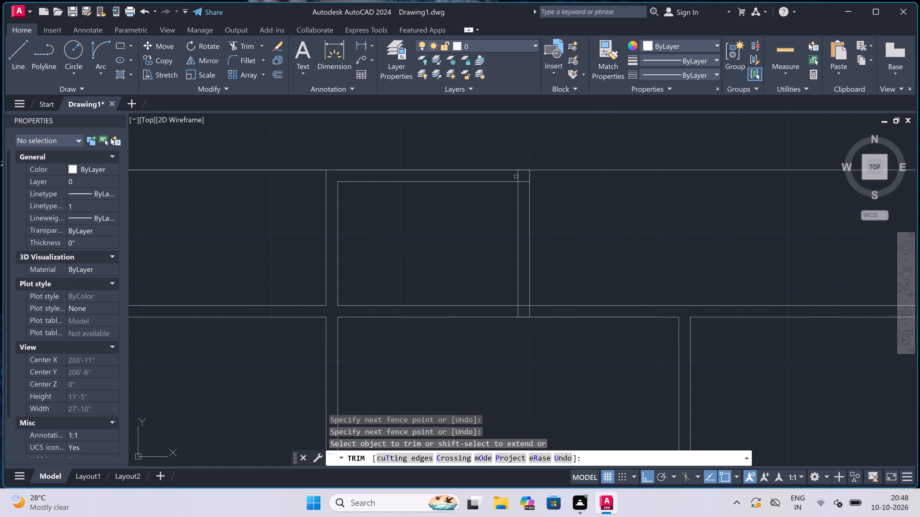
pyautogui.scroll(2, 518, 176)
pyautogui.click(514, 174)
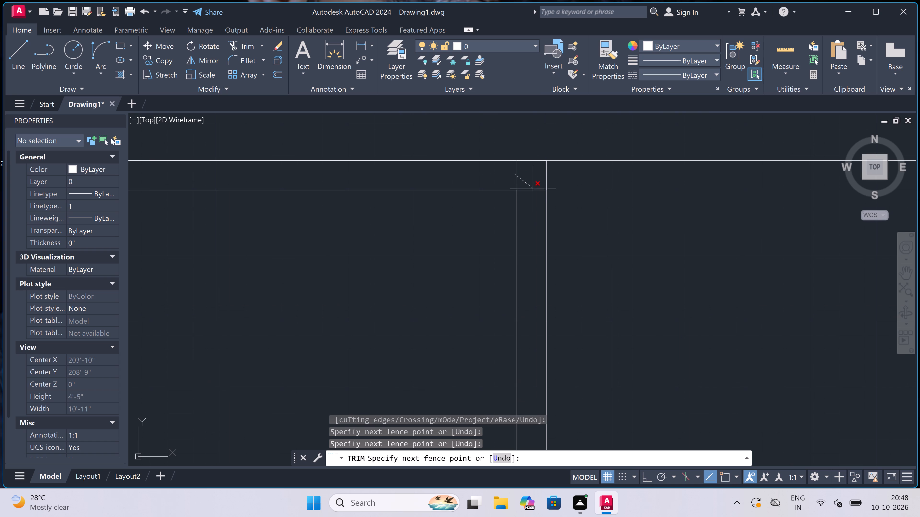
pyautogui.click(531, 198)
pyautogui.scroll(-5, 529, 178)
pyautogui.scroll(3, 526, 202)
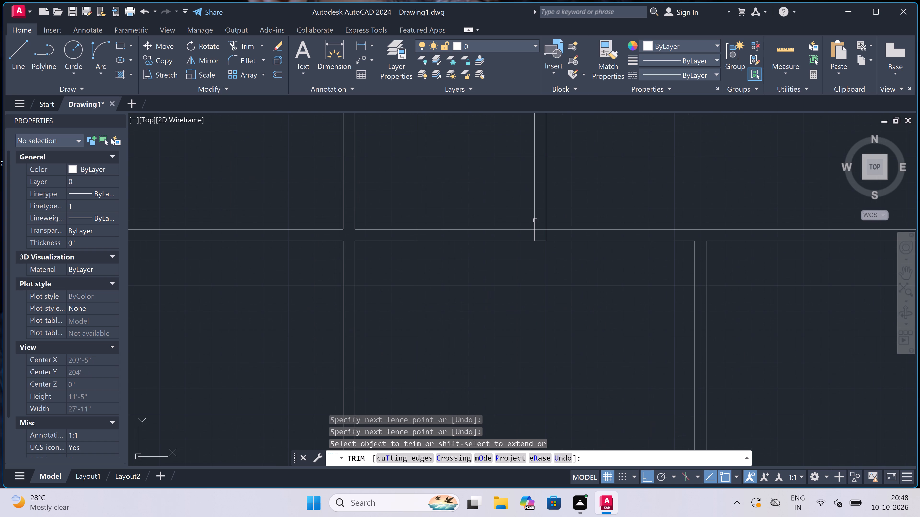
pyautogui.scroll(2, 540, 223)
pyautogui.moveTo(545, 224); pyautogui.dragTo(545, 228)
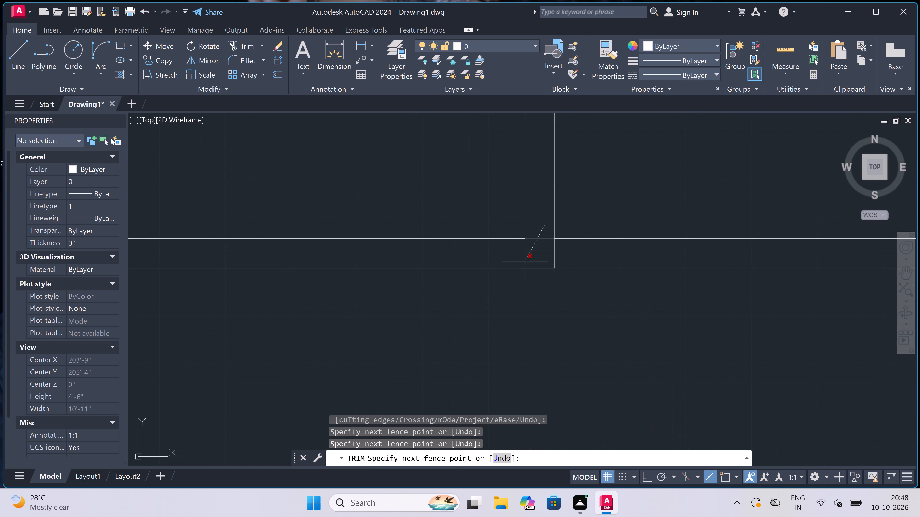
pyautogui.click(522, 267)
pyautogui.scroll(-3, 517, 262)
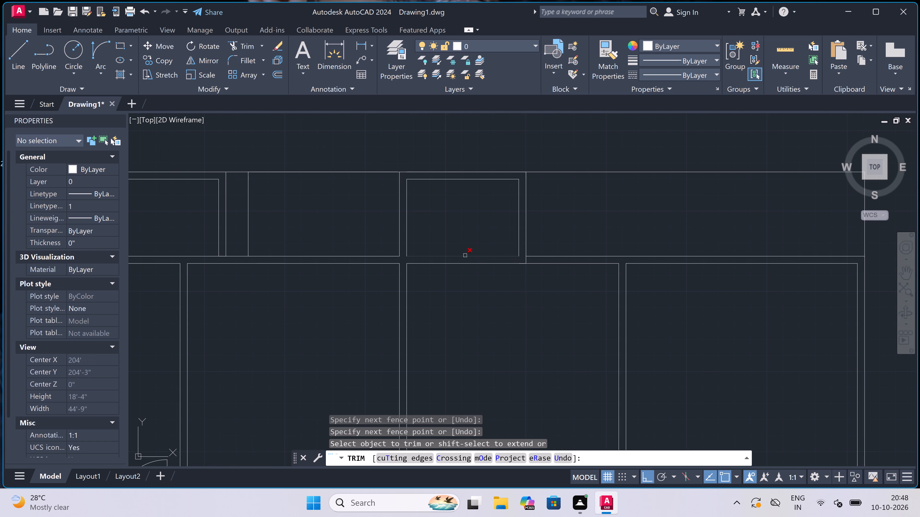
pyautogui.scroll(-1, 451, 247)
pyautogui.scroll(2, 373, 227)
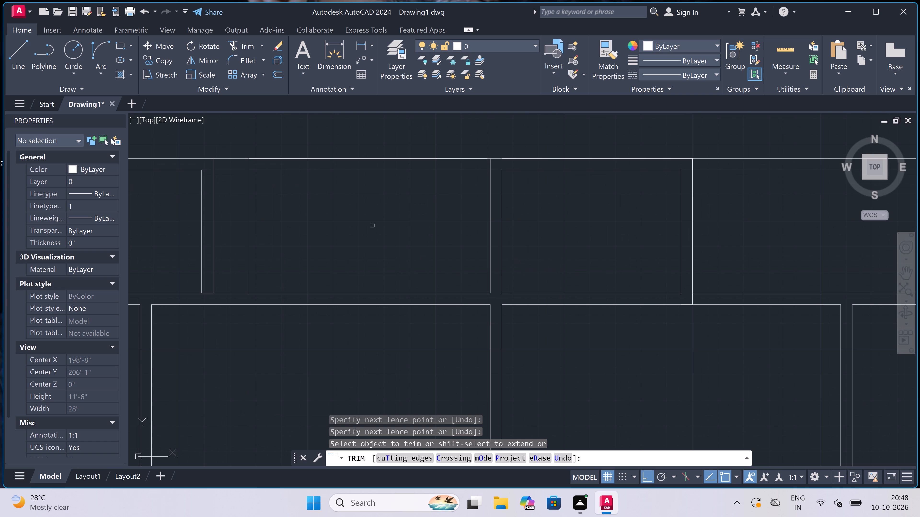
pyautogui.press('Escape')
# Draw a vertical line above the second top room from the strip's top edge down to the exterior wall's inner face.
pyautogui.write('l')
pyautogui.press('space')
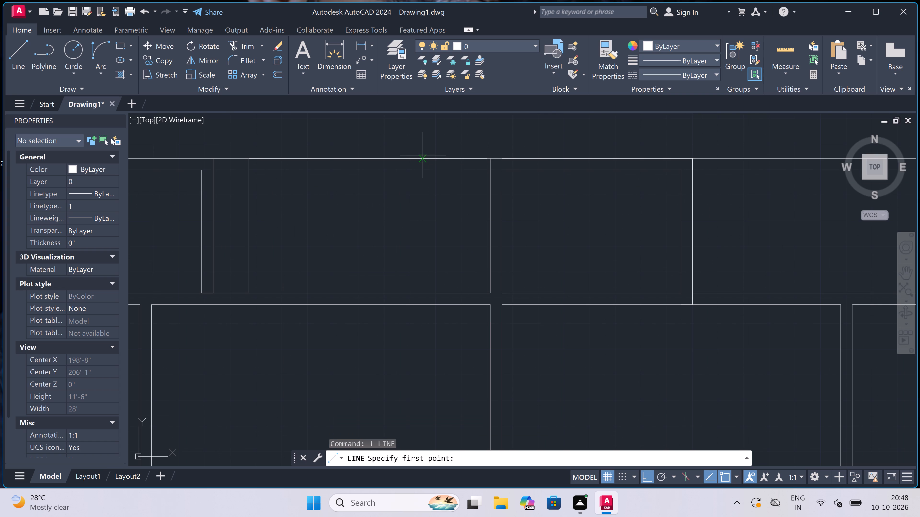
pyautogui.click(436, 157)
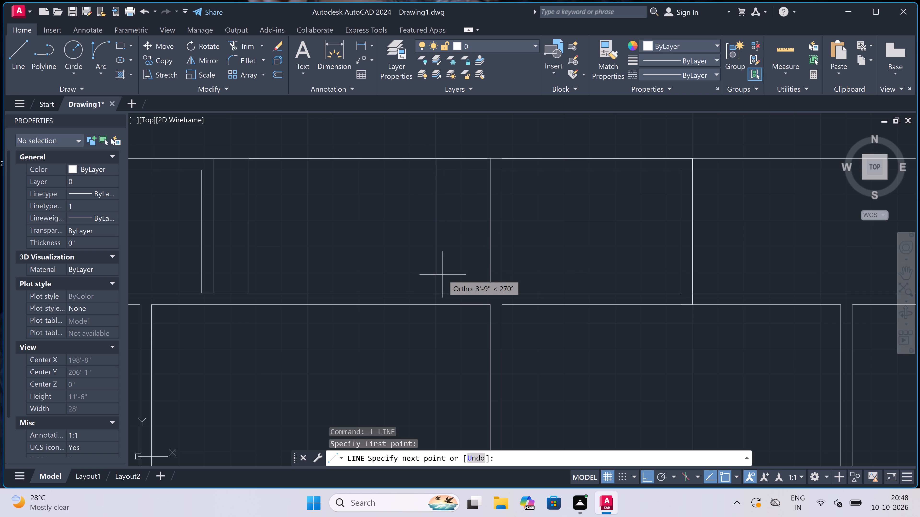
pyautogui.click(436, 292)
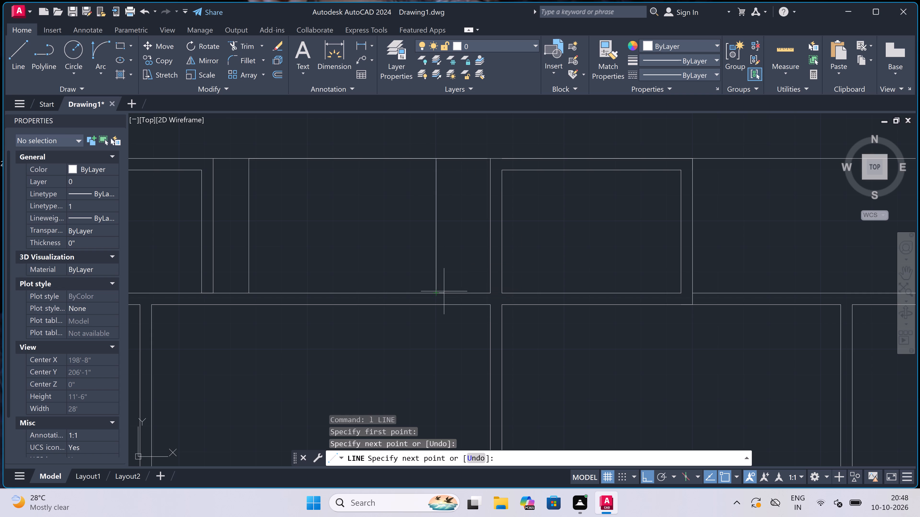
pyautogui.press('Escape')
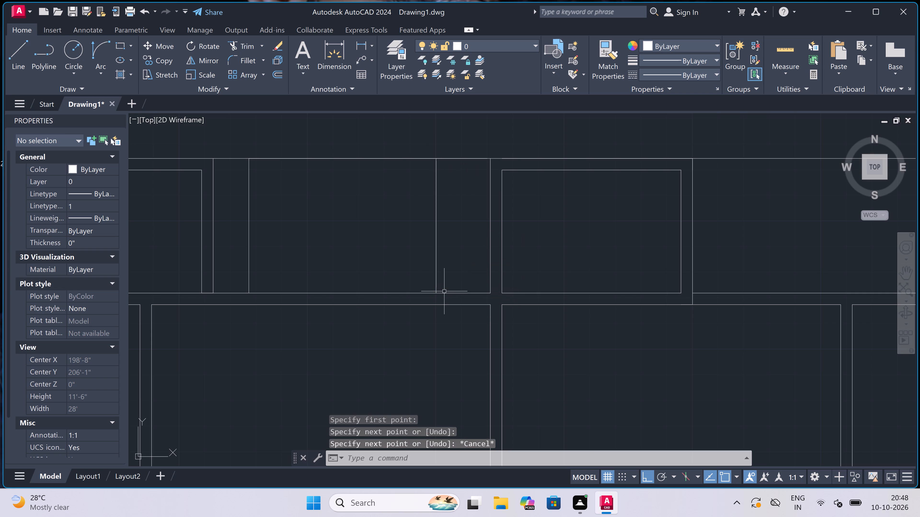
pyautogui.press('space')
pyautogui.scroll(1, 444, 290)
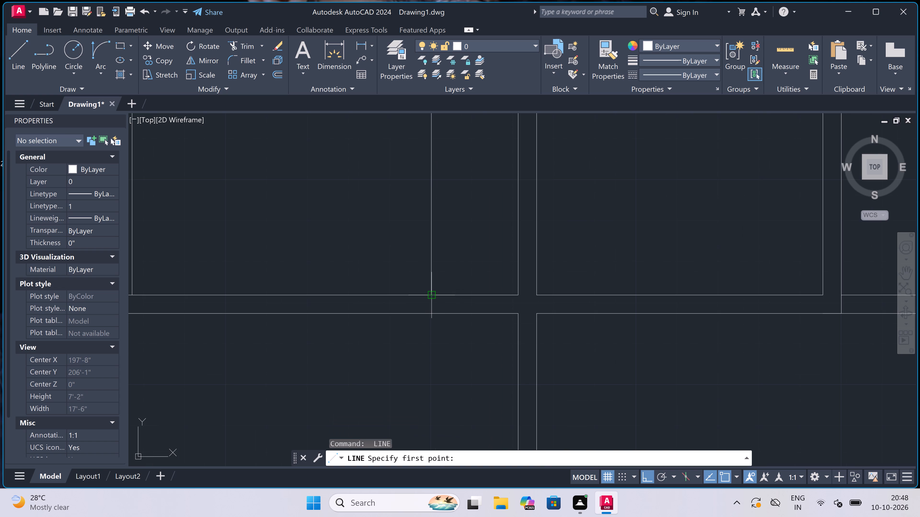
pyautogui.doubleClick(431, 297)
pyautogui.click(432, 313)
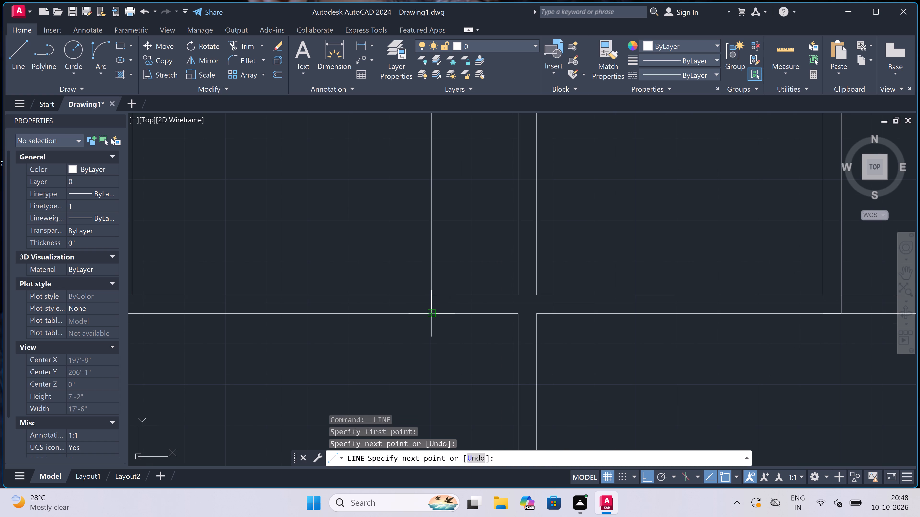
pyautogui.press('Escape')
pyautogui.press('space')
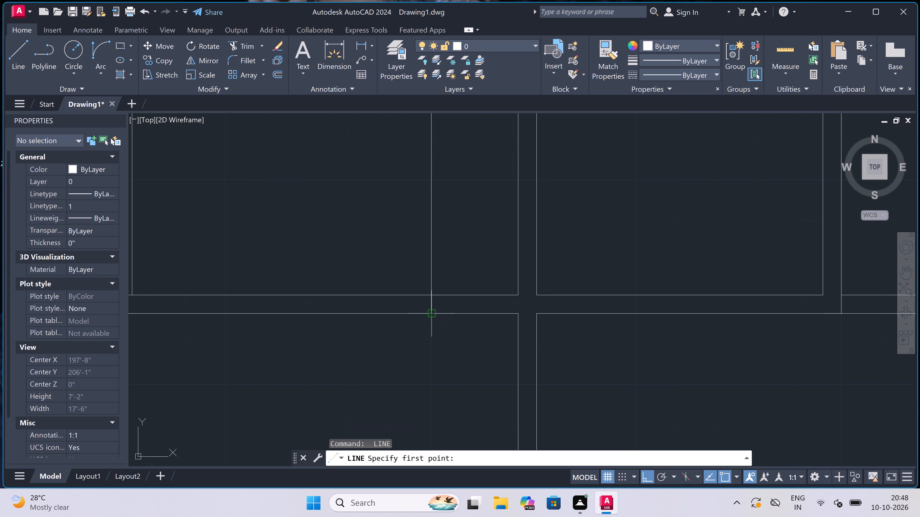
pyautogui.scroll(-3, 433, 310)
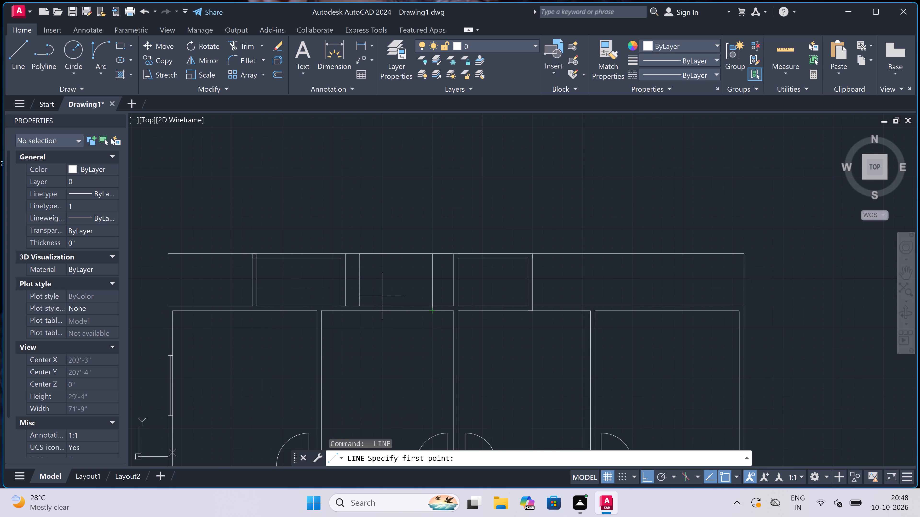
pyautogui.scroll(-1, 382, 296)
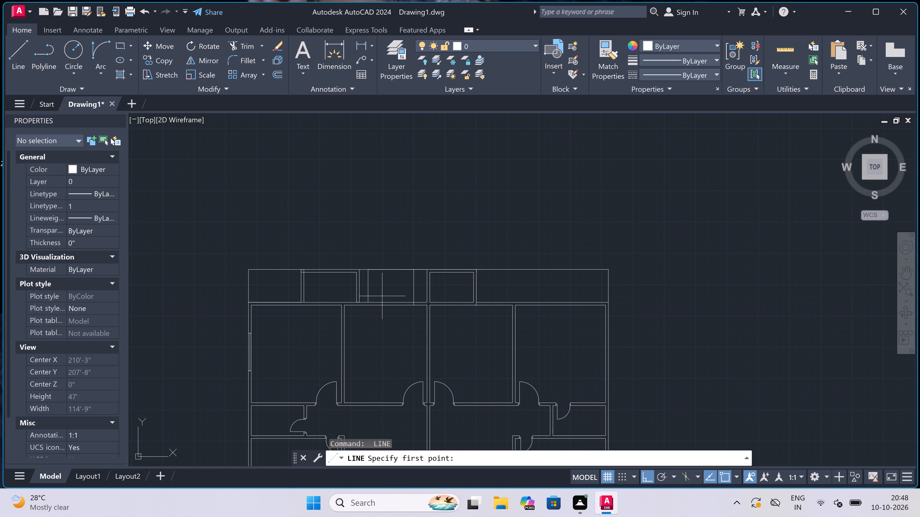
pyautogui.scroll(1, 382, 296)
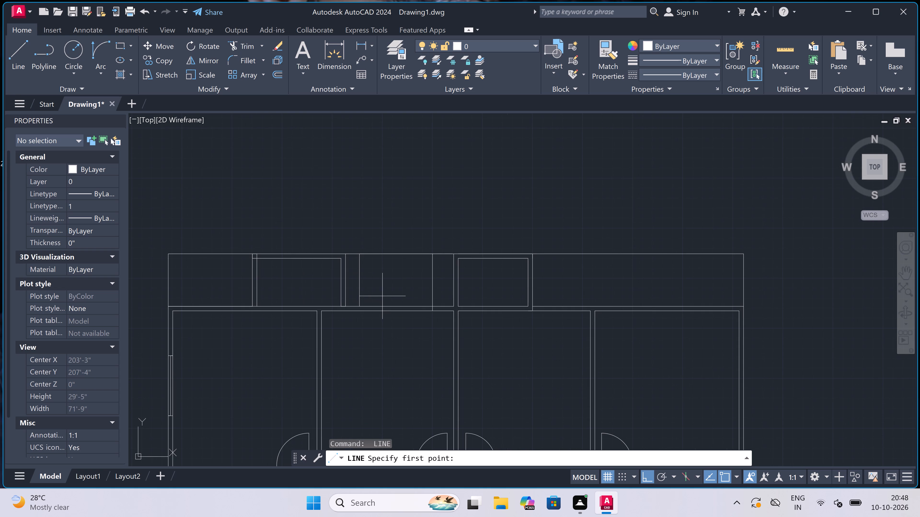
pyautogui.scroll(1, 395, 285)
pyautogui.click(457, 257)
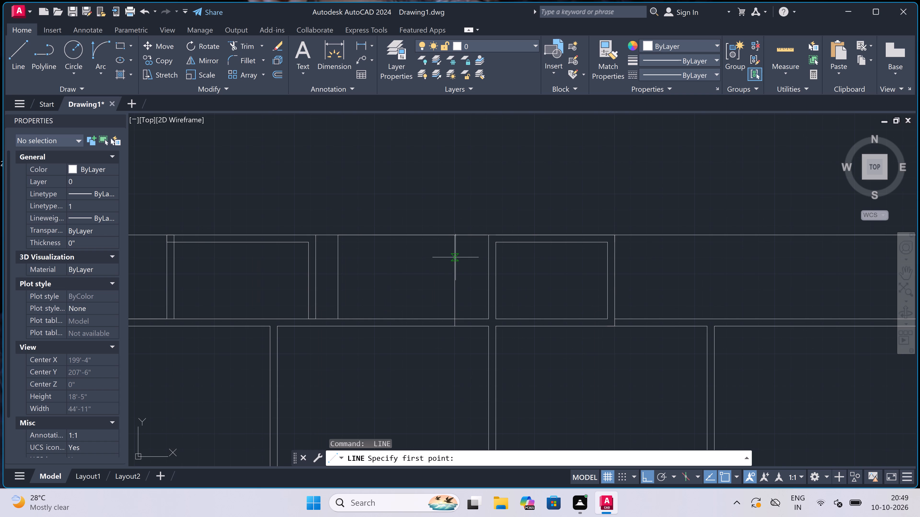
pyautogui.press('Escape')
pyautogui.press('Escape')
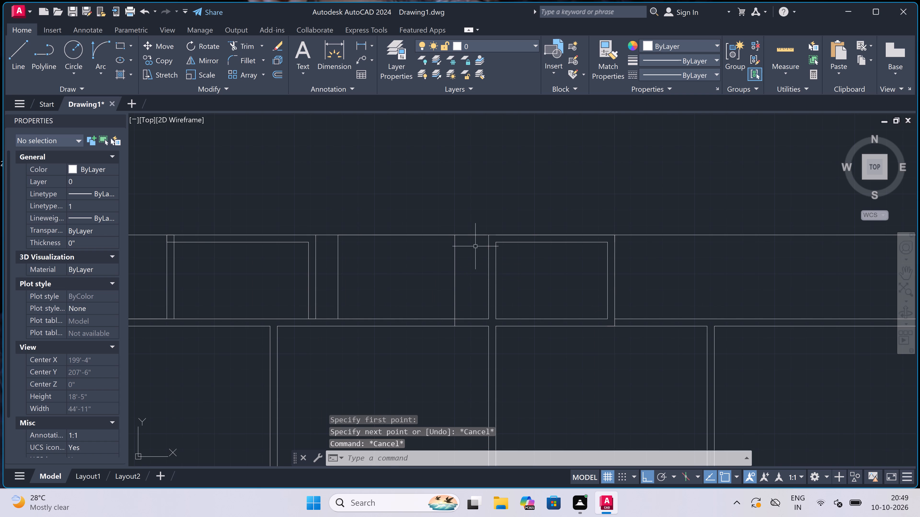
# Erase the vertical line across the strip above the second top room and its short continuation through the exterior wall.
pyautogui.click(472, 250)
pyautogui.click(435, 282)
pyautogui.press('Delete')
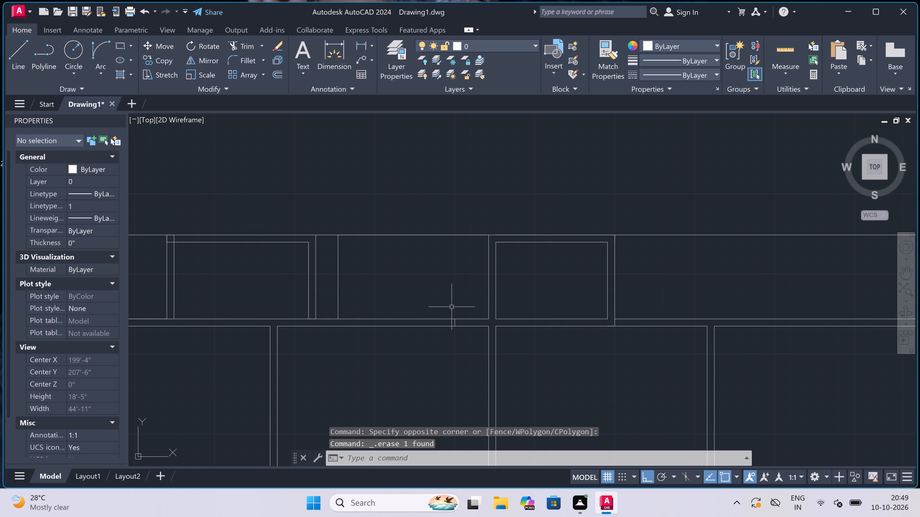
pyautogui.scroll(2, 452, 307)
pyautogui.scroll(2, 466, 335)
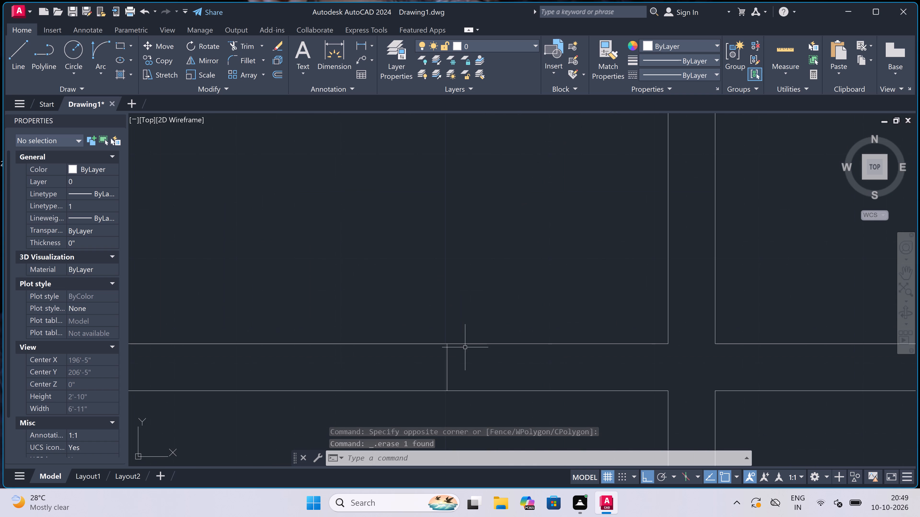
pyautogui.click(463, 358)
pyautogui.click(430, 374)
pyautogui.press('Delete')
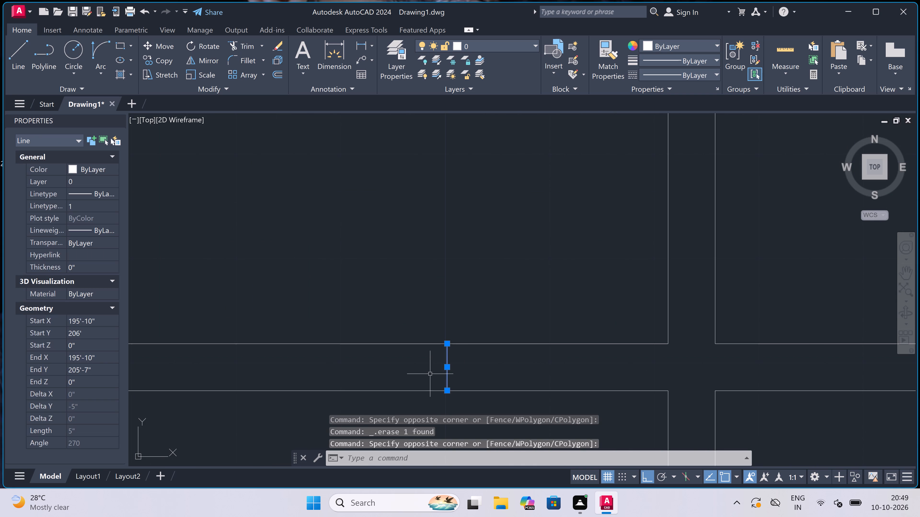
# Extend the right face line of the extended room wall up to the strip's top edge.
pyautogui.scroll(-3, 431, 374)
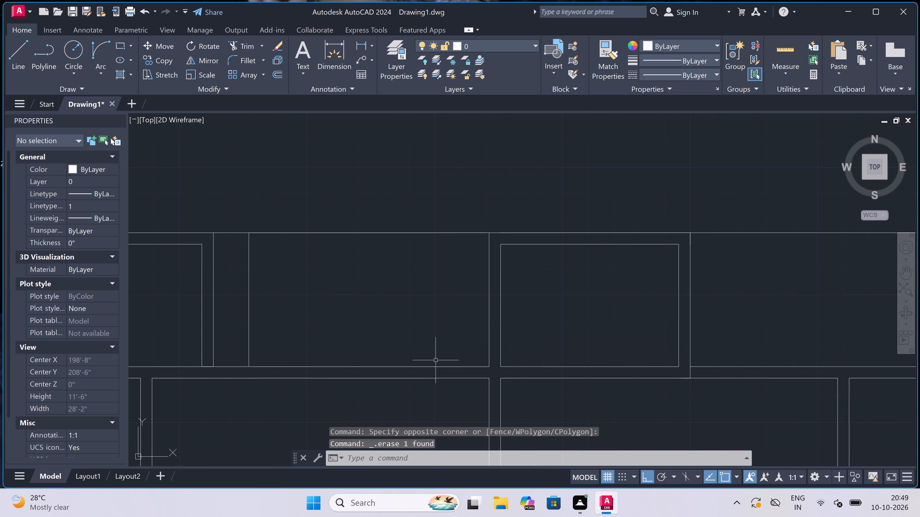
pyautogui.scroll(2, 473, 230)
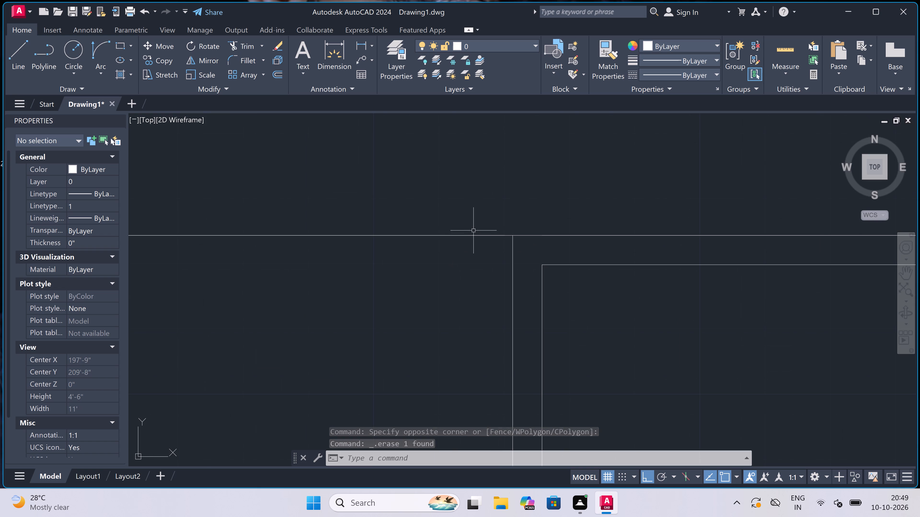
pyautogui.write('ex')
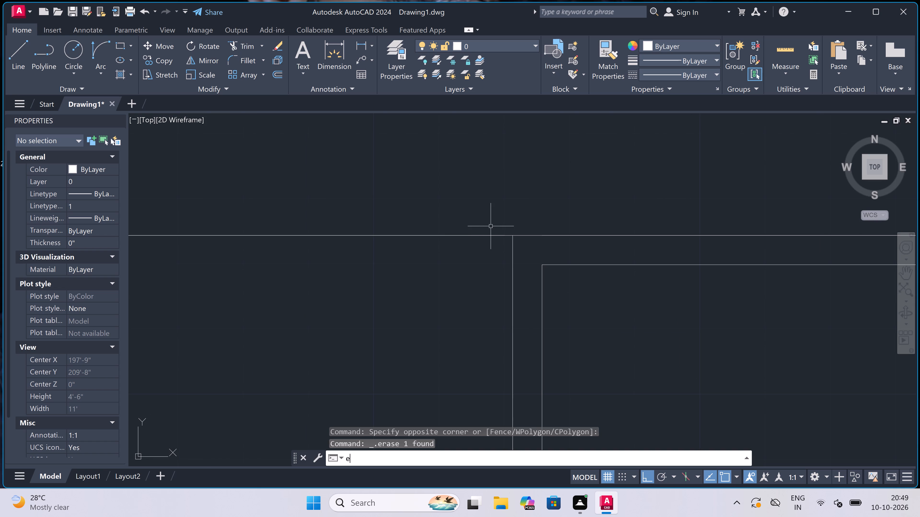
pyautogui.press('space')
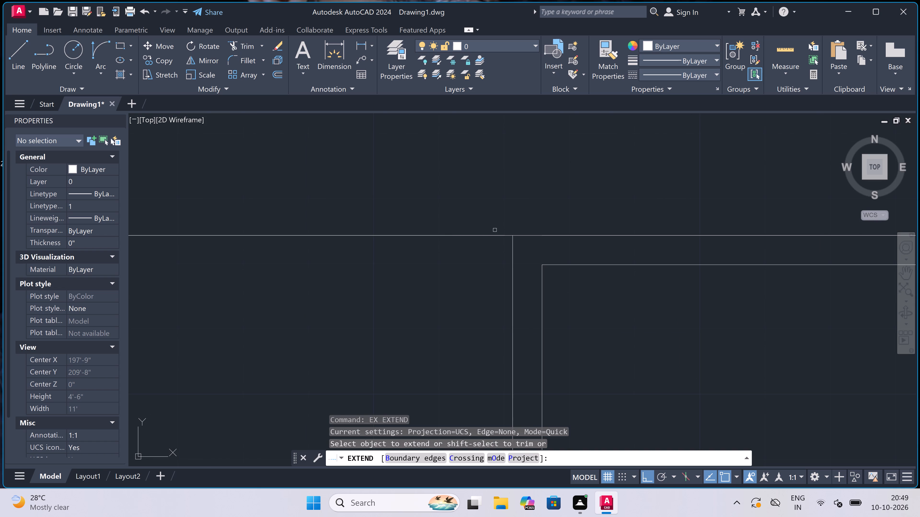
pyautogui.moveTo(537, 275); pyautogui.dragTo(541, 275)
pyautogui.click(580, 276)
pyautogui.scroll(-3, 322, 227)
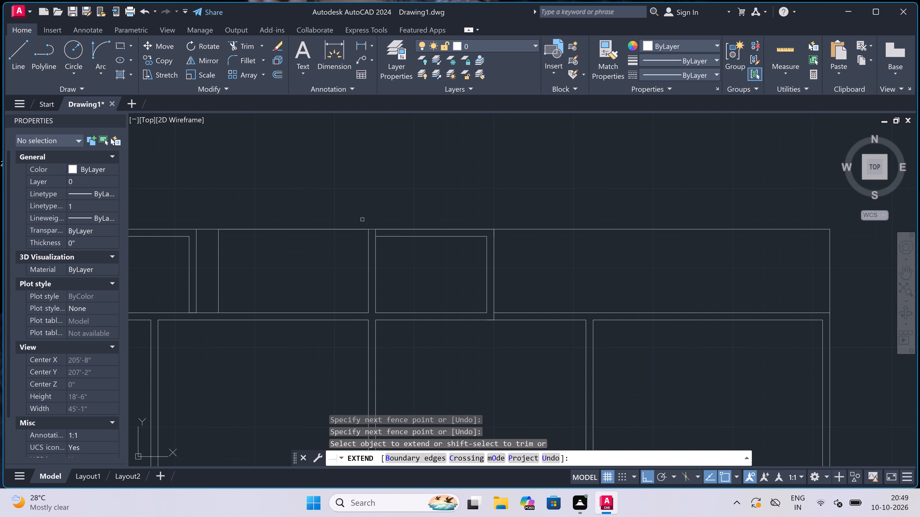
pyautogui.press('Escape')
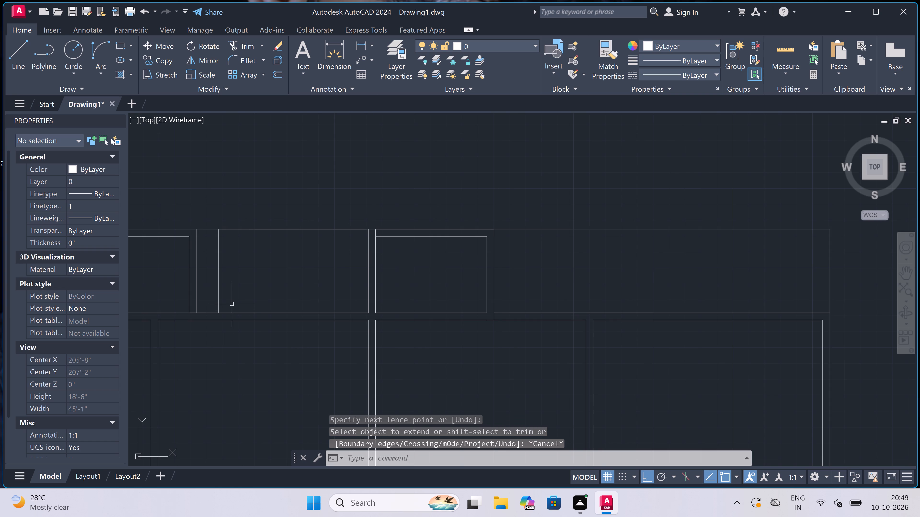
# Draw a 4.5" thick partition above the fourth top room, from the strip's top edge to the exterior wall's inner face.
pyautogui.scroll(-2, 237, 292)
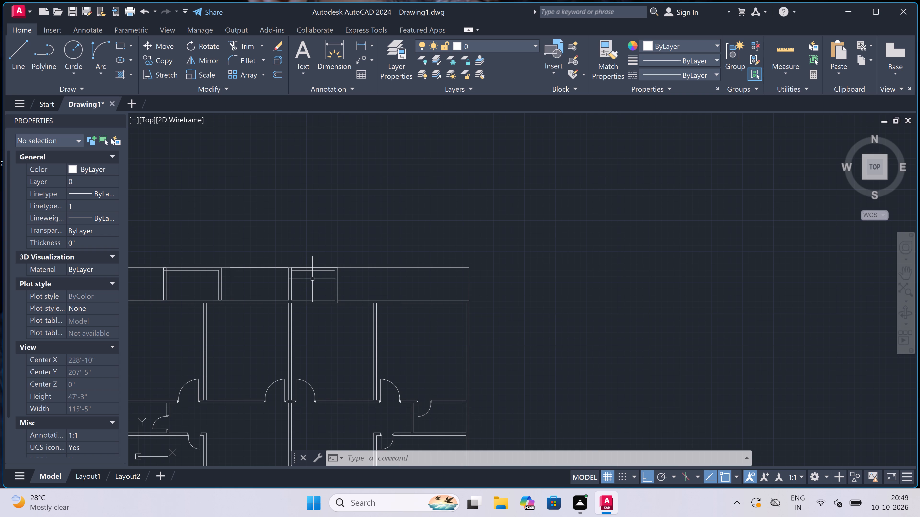
pyautogui.scroll(2, 343, 270)
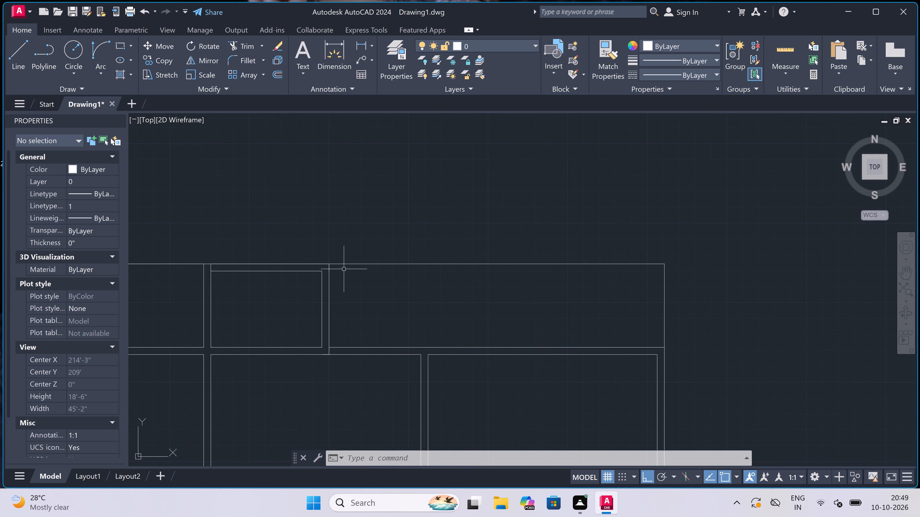
pyautogui.write('l')
pyautogui.press('space')
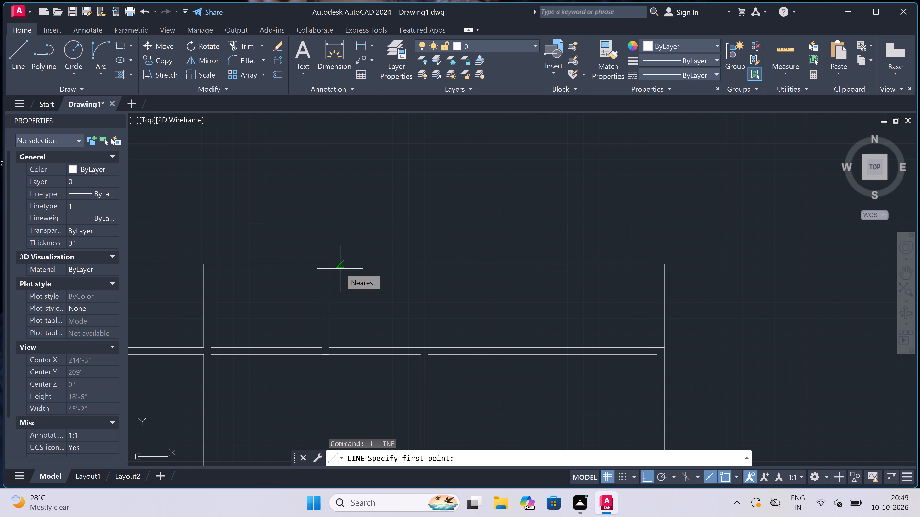
pyautogui.scroll(-2, 340, 269)
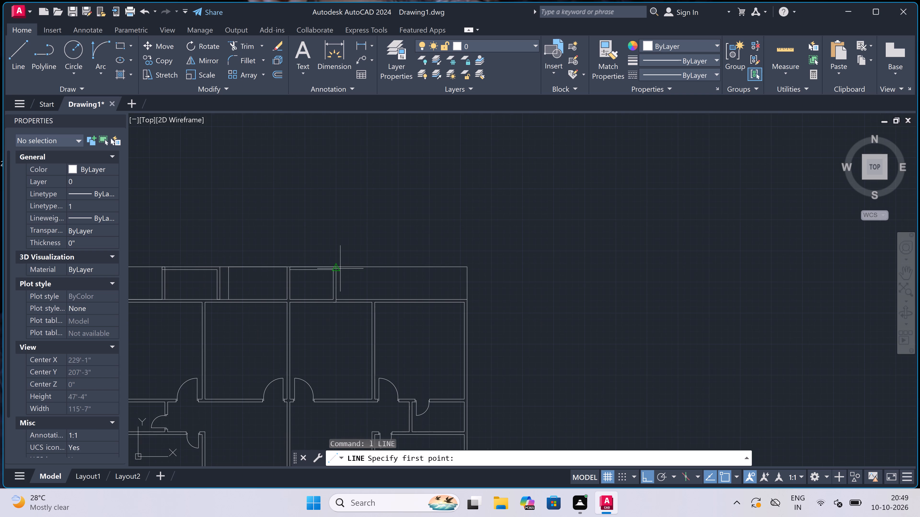
pyautogui.scroll(-1, 340, 269)
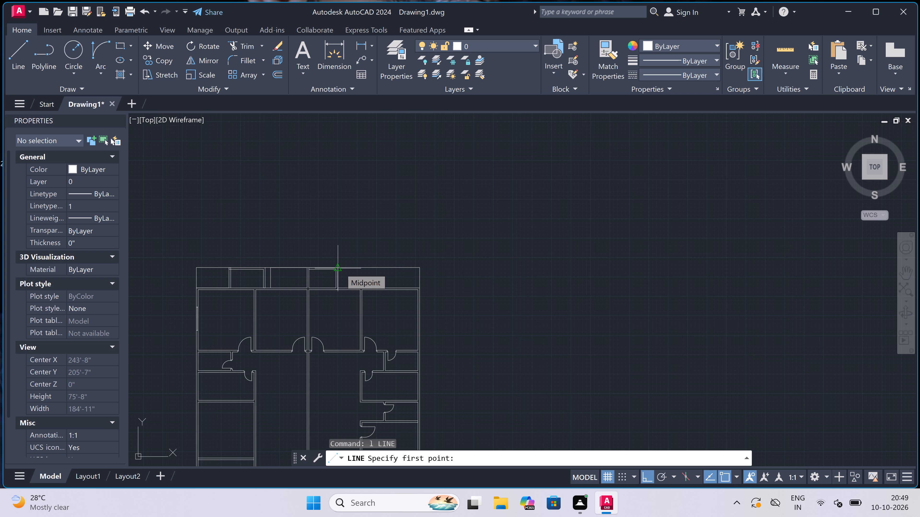
pyautogui.scroll(2, 340, 269)
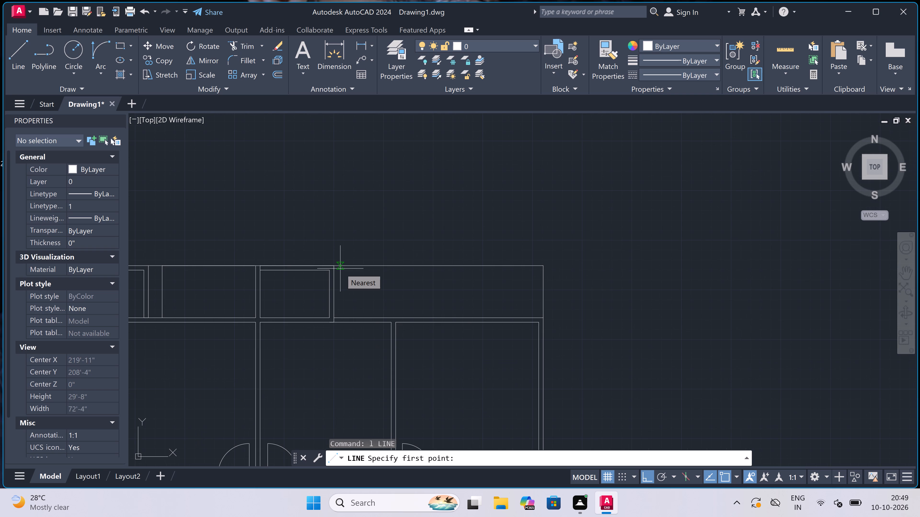
pyautogui.scroll(-1, 340, 269)
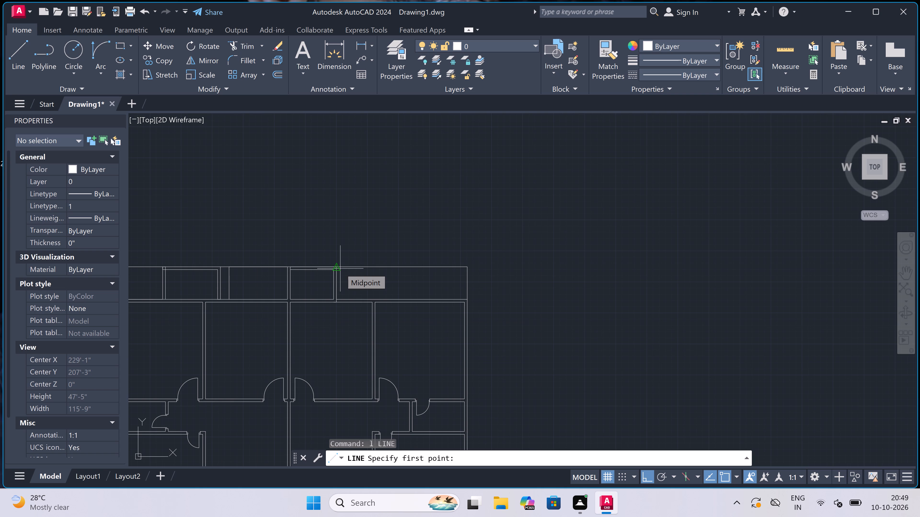
pyautogui.scroll(2, 340, 269)
pyautogui.scroll(-1, 340, 269)
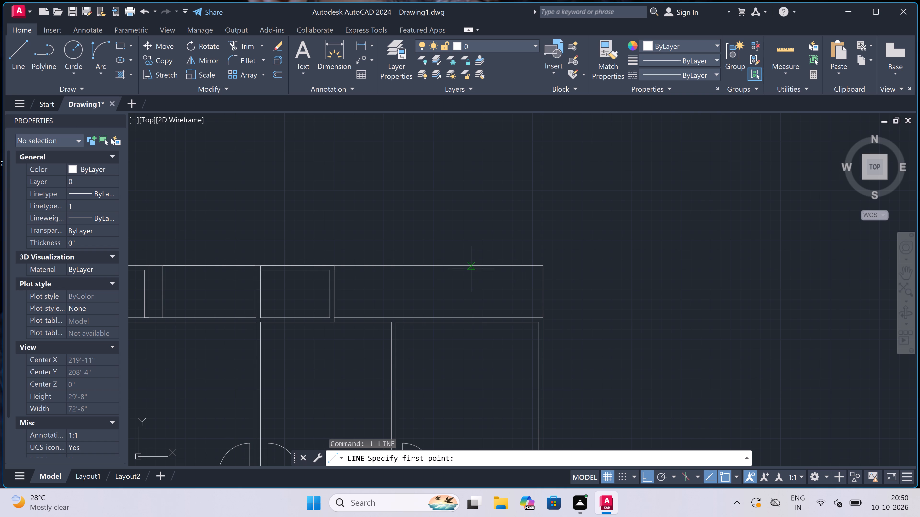
pyautogui.click(451, 267)
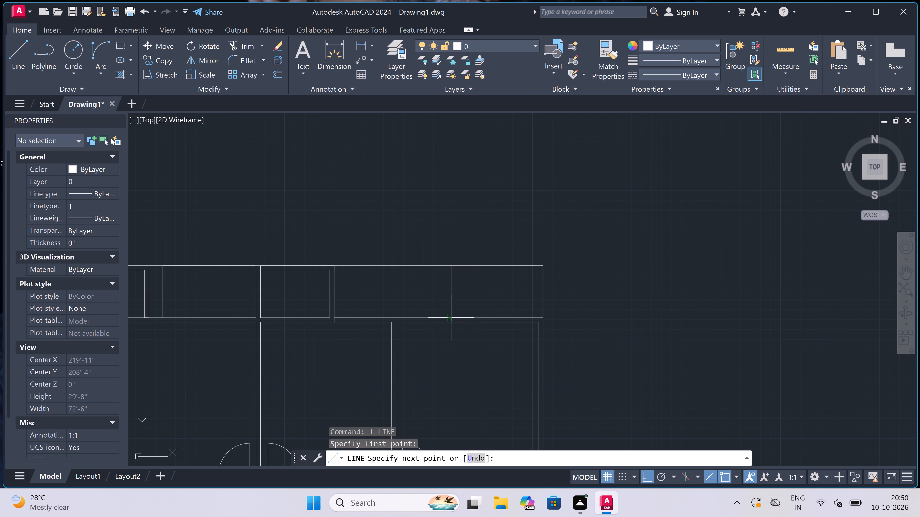
pyautogui.click(453, 317)
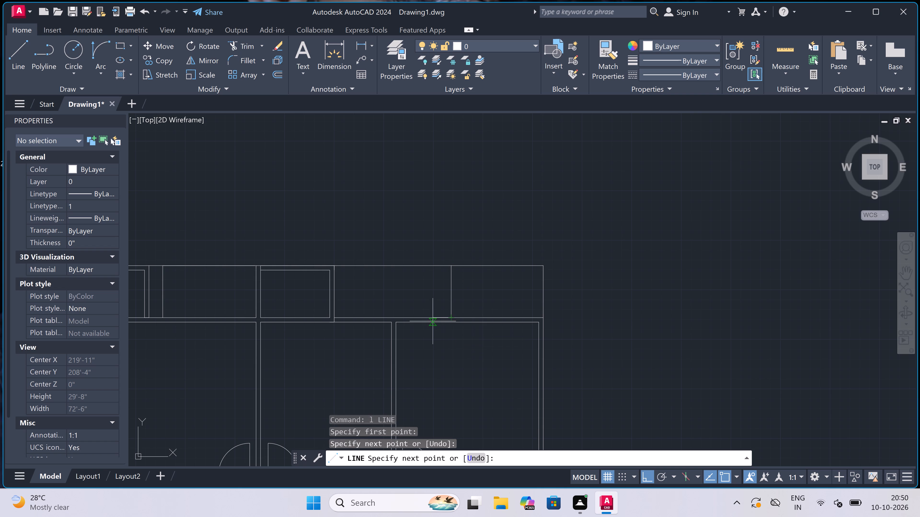
pyautogui.scroll(3, 448, 318)
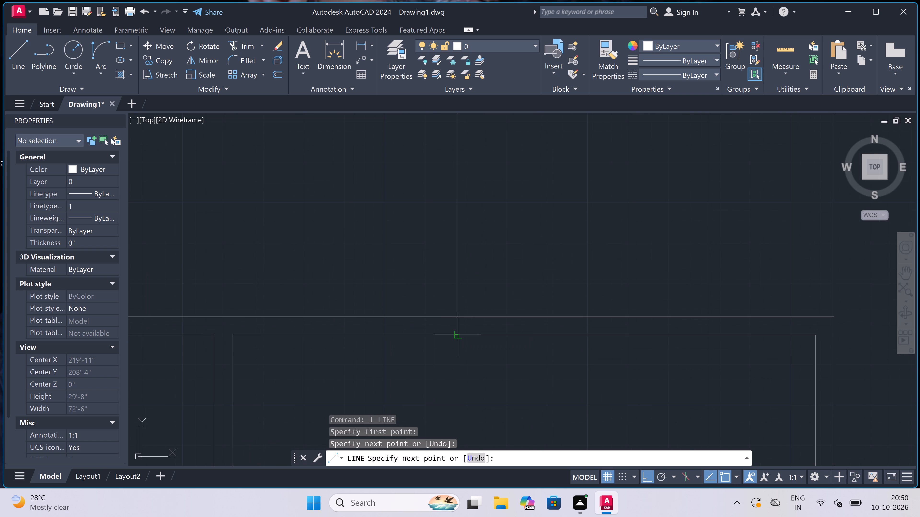
pyautogui.click(460, 332)
pyautogui.write('4.5"')
pyautogui.press('space')
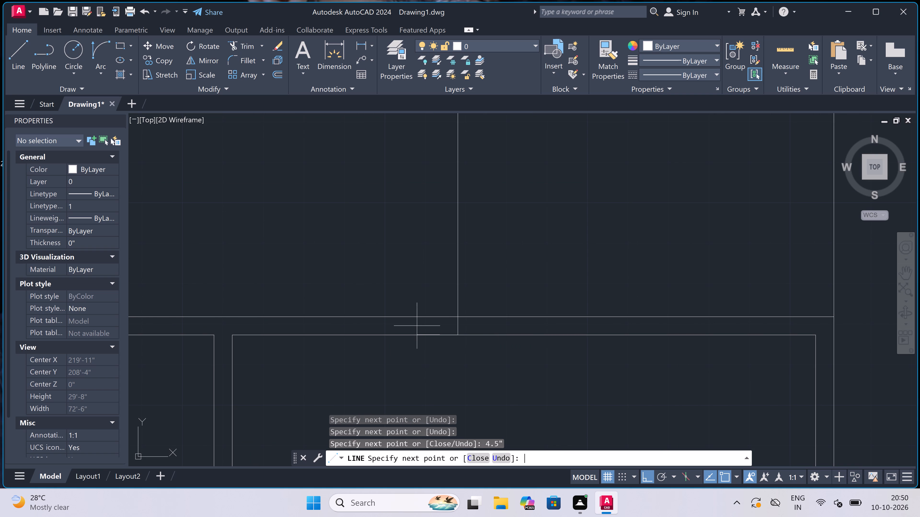
pyautogui.scroll(-3, 418, 326)
pyautogui.scroll(2, 422, 277)
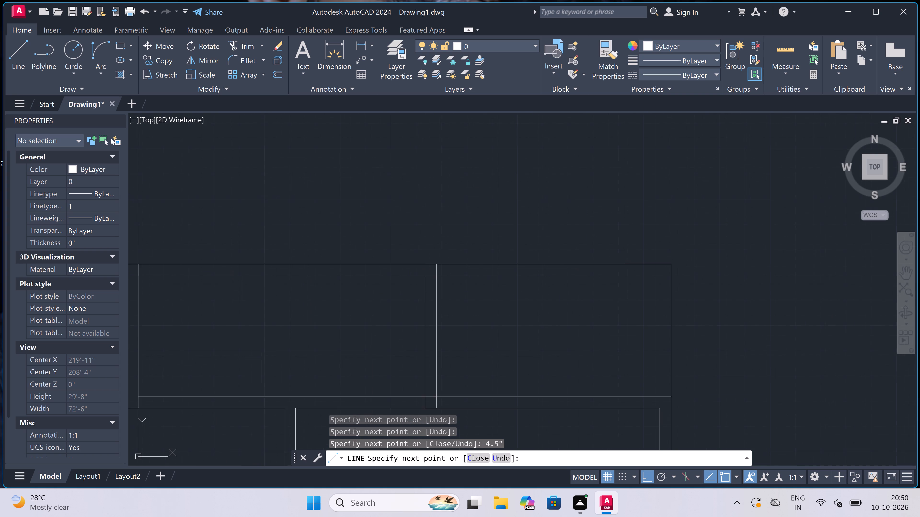
pyautogui.scroll(1, 422, 277)
pyautogui.click(425, 257)
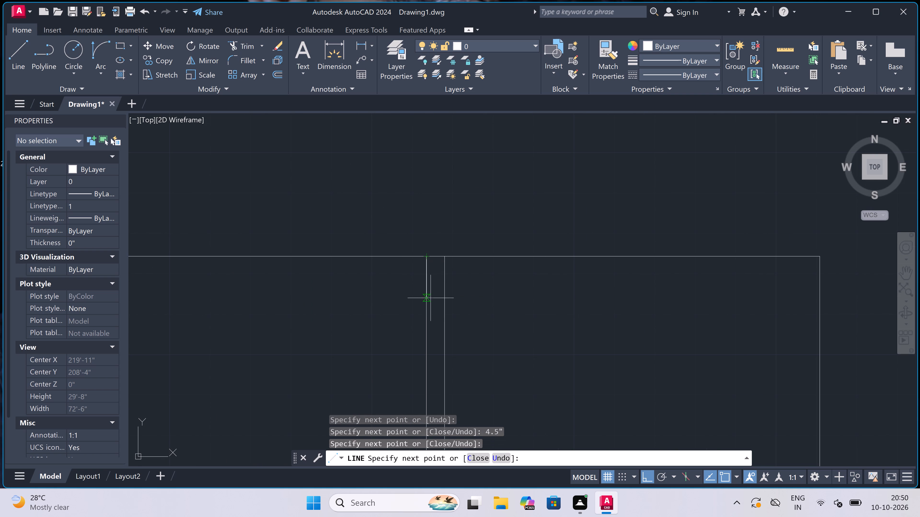
# Draw a line 4.5" below the strip's top edge from the new partition leftward to above the third top room, closing it up to that edge.
pyautogui.press('4')
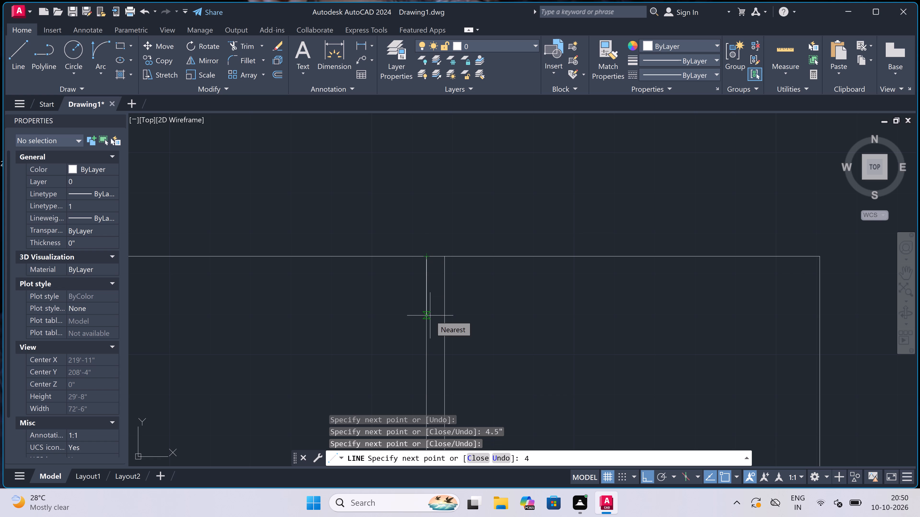
pyautogui.write('.5')
pyautogui.write('"')
pyautogui.press('space')
pyautogui.scroll(-2, 430, 312)
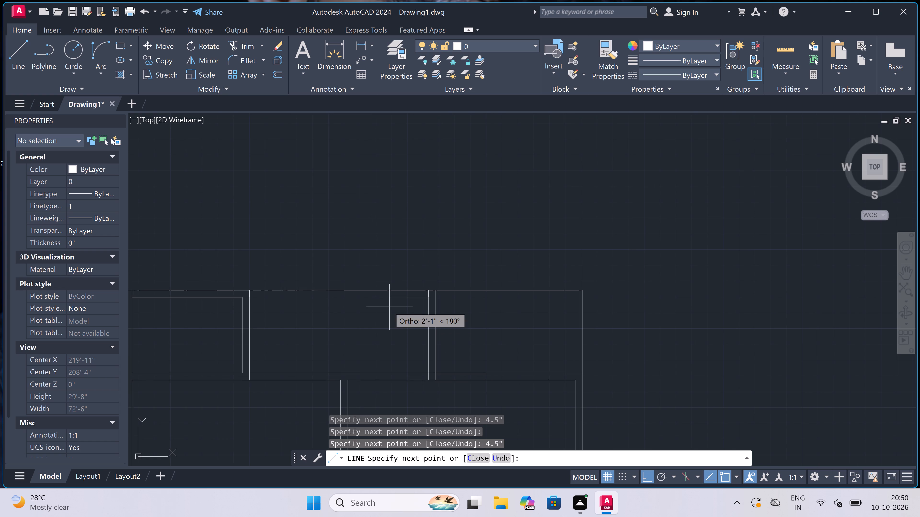
pyautogui.scroll(-1, 318, 300)
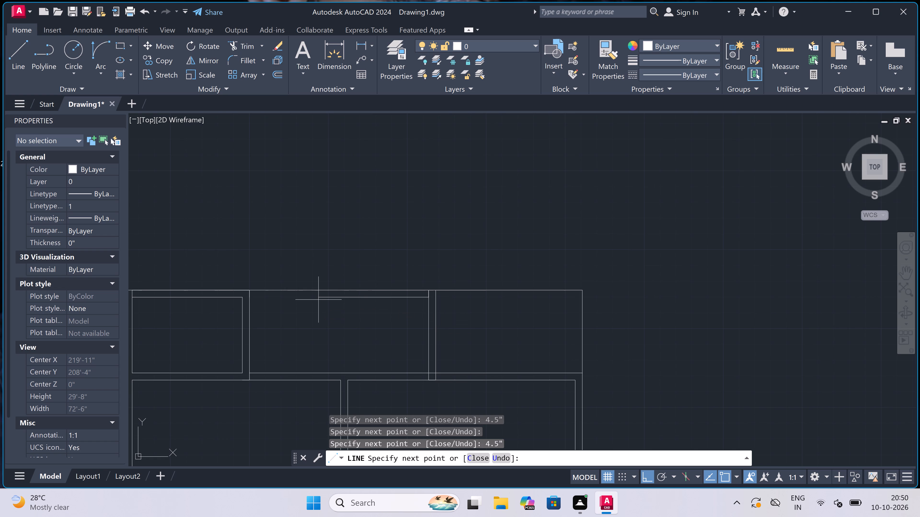
pyautogui.scroll(-1, 318, 300)
pyautogui.scroll(1, 309, 299)
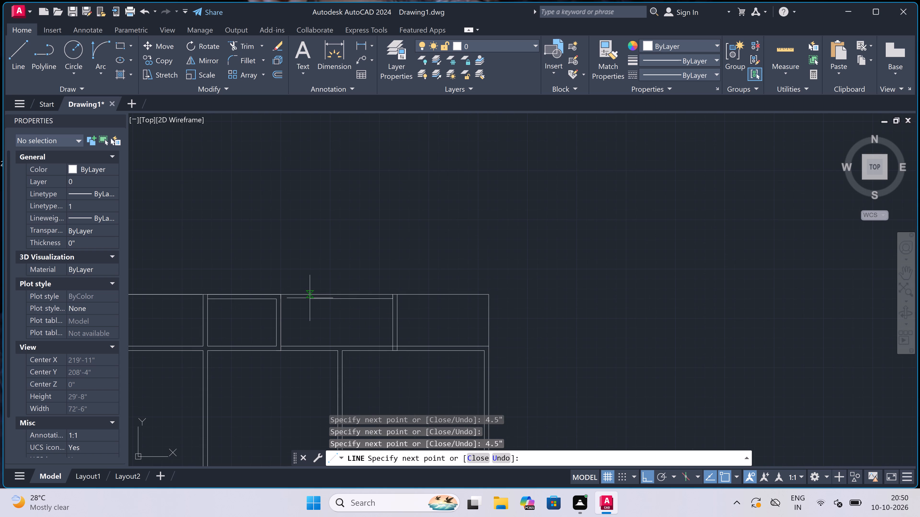
pyautogui.scroll(1, 309, 297)
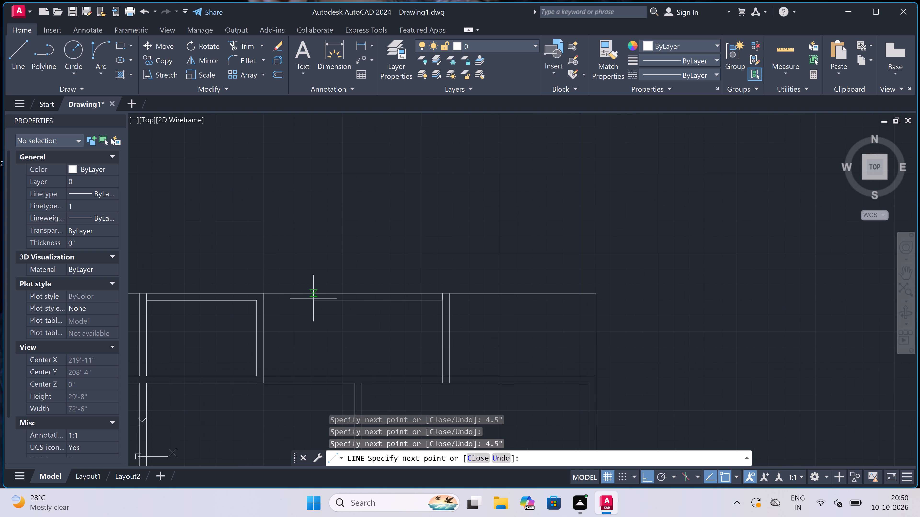
pyautogui.scroll(1, 313, 298)
pyautogui.click(317, 303)
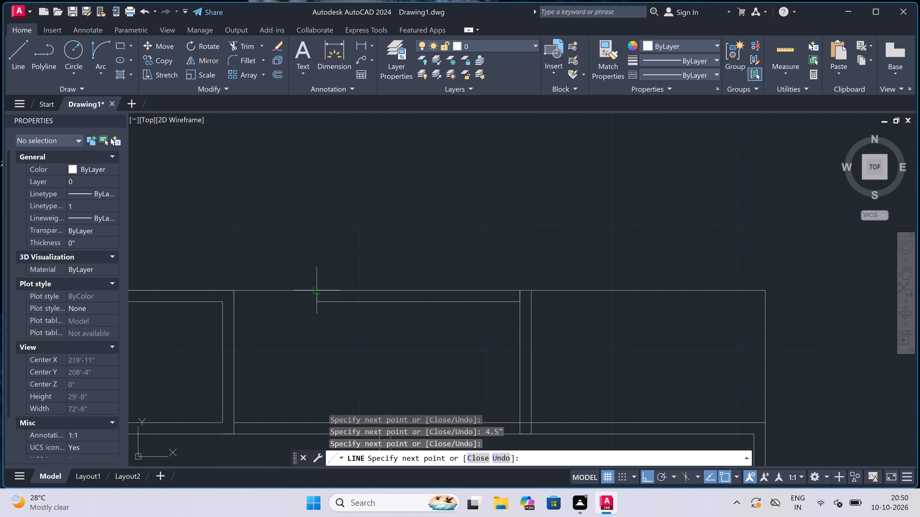
pyautogui.click(315, 292)
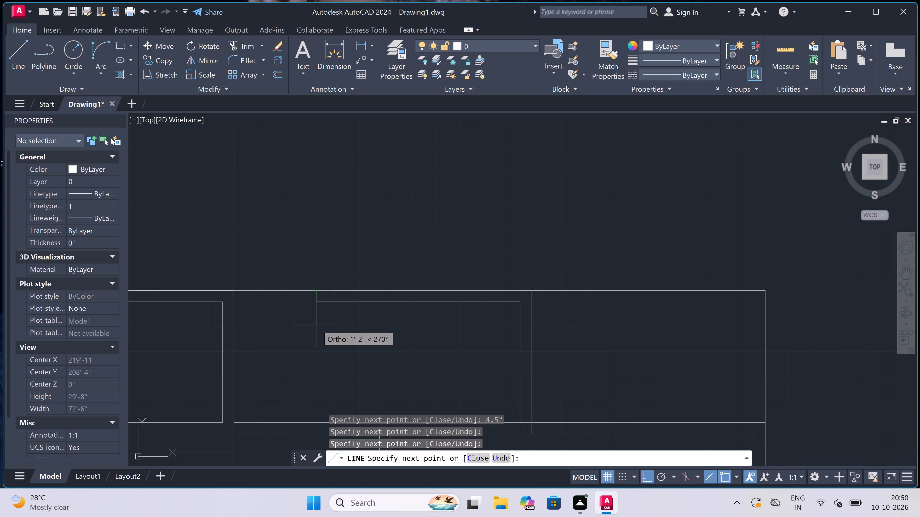
# Draw a second 4.5" thick partition above the third top room, between the strip's top edge and the exterior wall's inner face.
pyautogui.scroll(-3, 316, 320)
pyautogui.scroll(3, 315, 347)
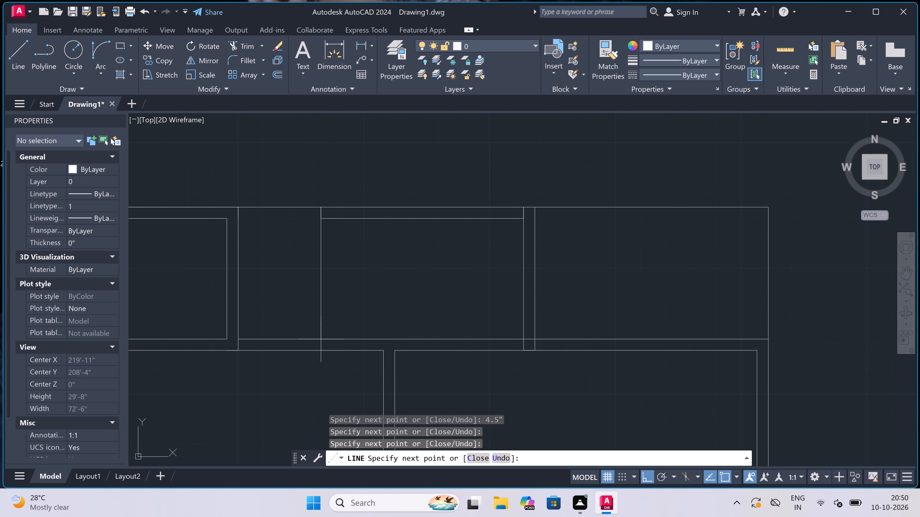
pyautogui.click(321, 352)
pyautogui.write('4.5"')
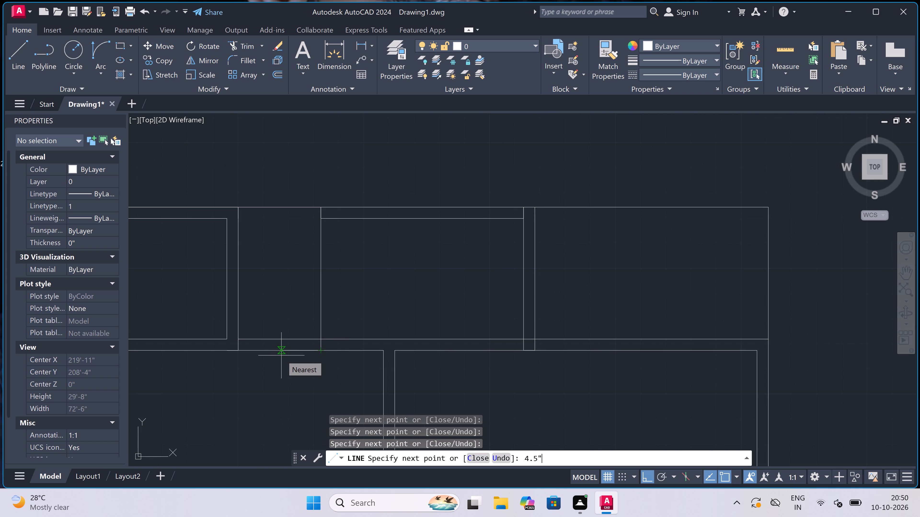
pyautogui.press('space')
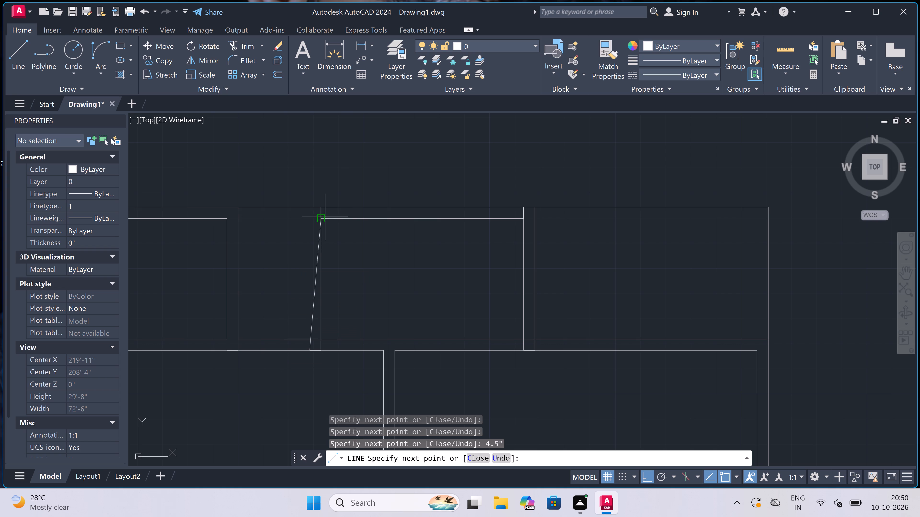
pyautogui.click(306, 207)
pyautogui.press('Escape')
# Trim away the inner top line and inner right wall line of the existing compartment above the third top room.
pyautogui.write('tr')
pyautogui.press('space')
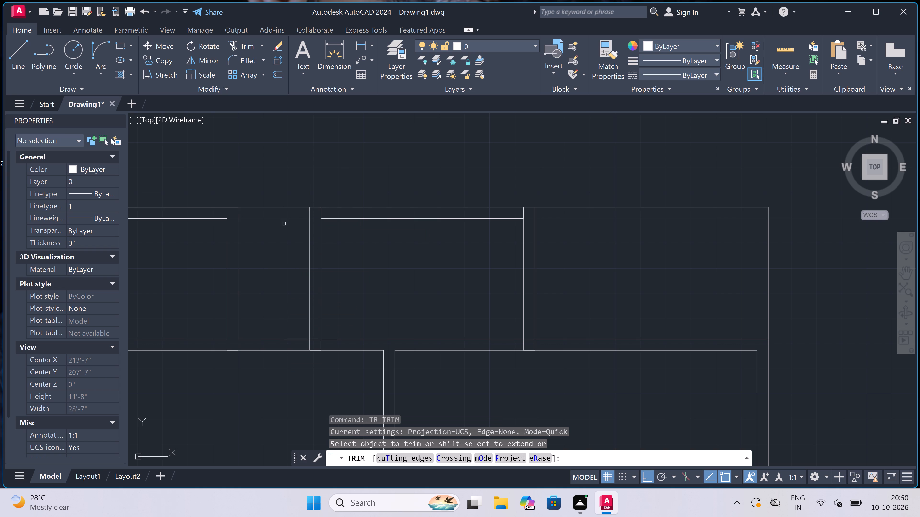
pyautogui.scroll(-4, 241, 290)
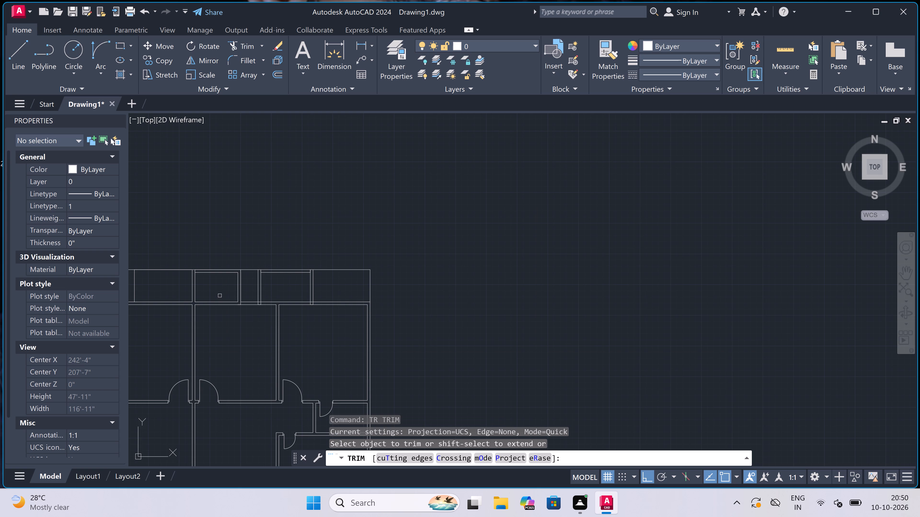
pyautogui.scroll(2, 220, 296)
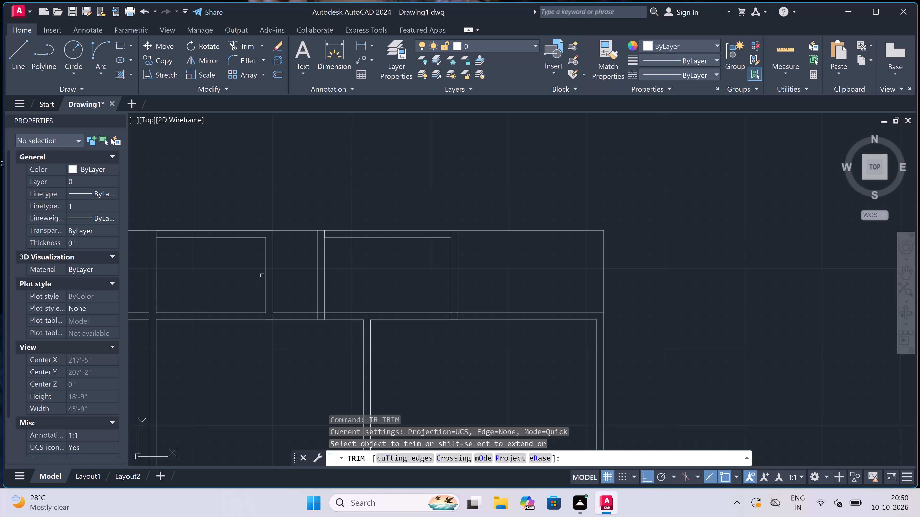
pyautogui.click(253, 236)
pyautogui.click(249, 258)
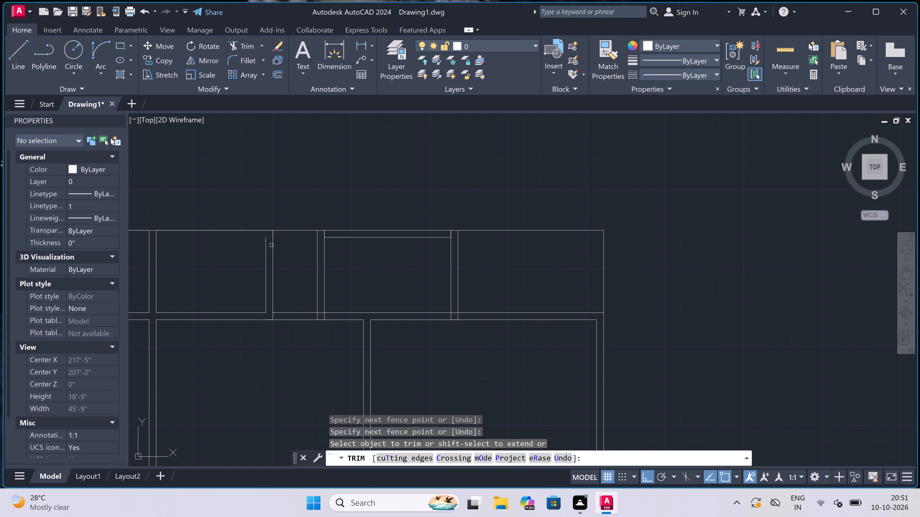
pyautogui.click(267, 252)
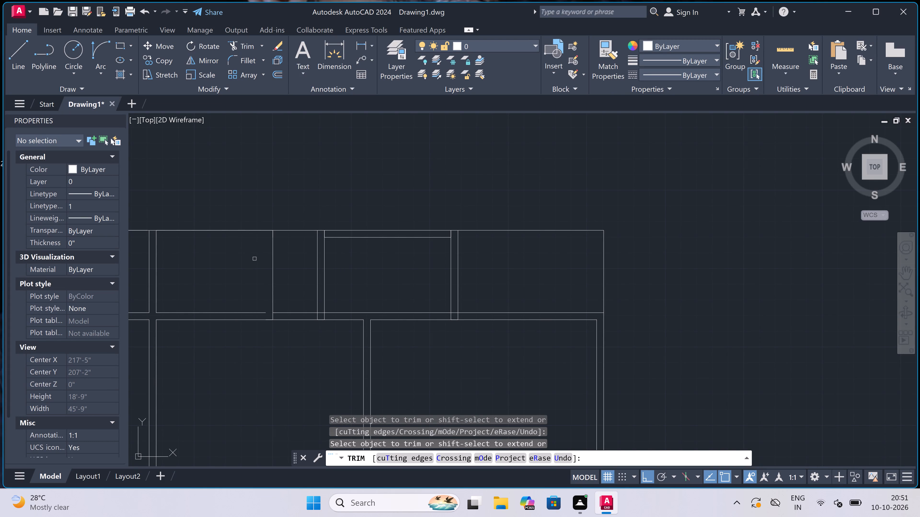
# Trim the left partition of the compartment above the third and fourth top rooms where it crosses the exterior wall, opening the wall's inner line between its faces.
pyautogui.scroll(1, 307, 309)
pyautogui.click(315, 320)
pyautogui.click(334, 321)
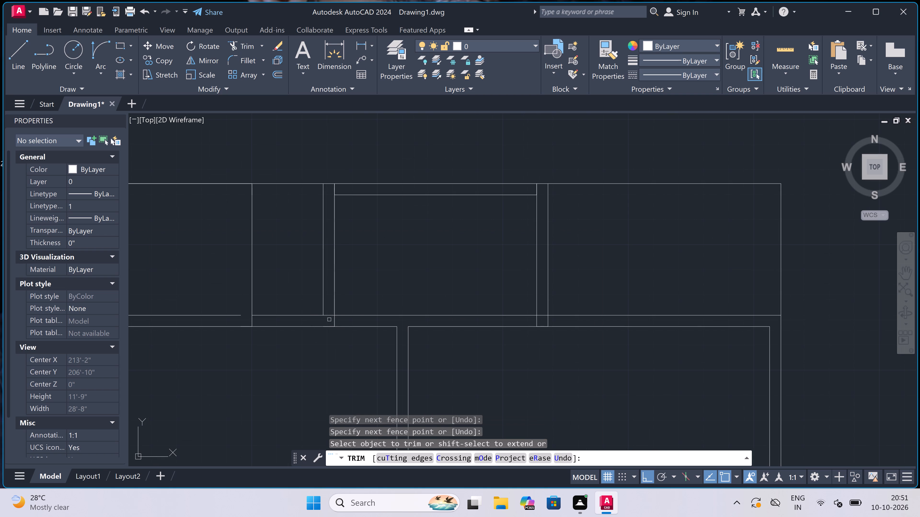
pyautogui.click(329, 319)
pyautogui.scroll(2, 329, 319)
pyautogui.click(329, 319)
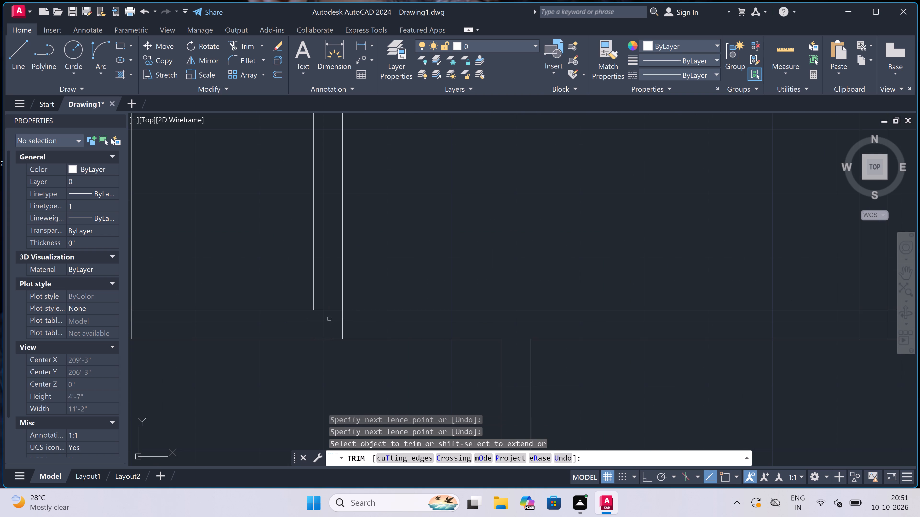
pyautogui.click(369, 321)
pyautogui.click(334, 323)
pyautogui.click(333, 323)
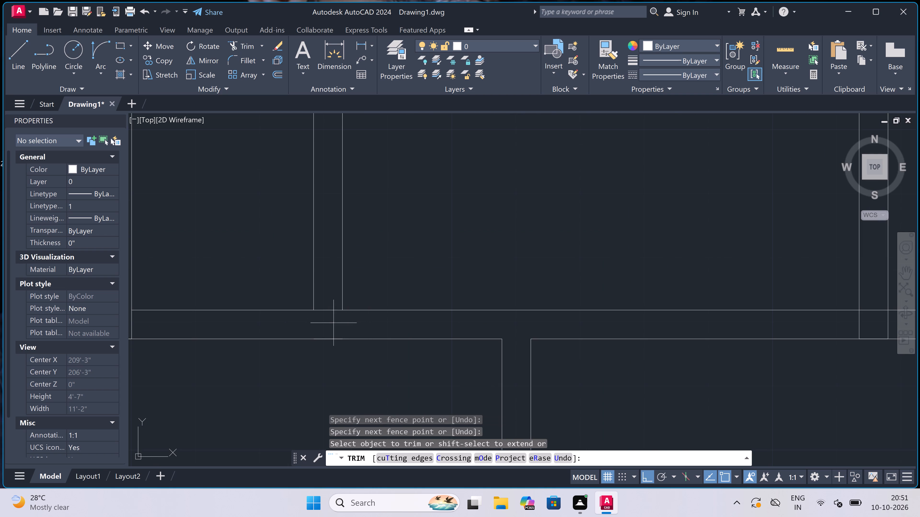
pyautogui.click(334, 287)
pyautogui.scroll(-2, 334, 287)
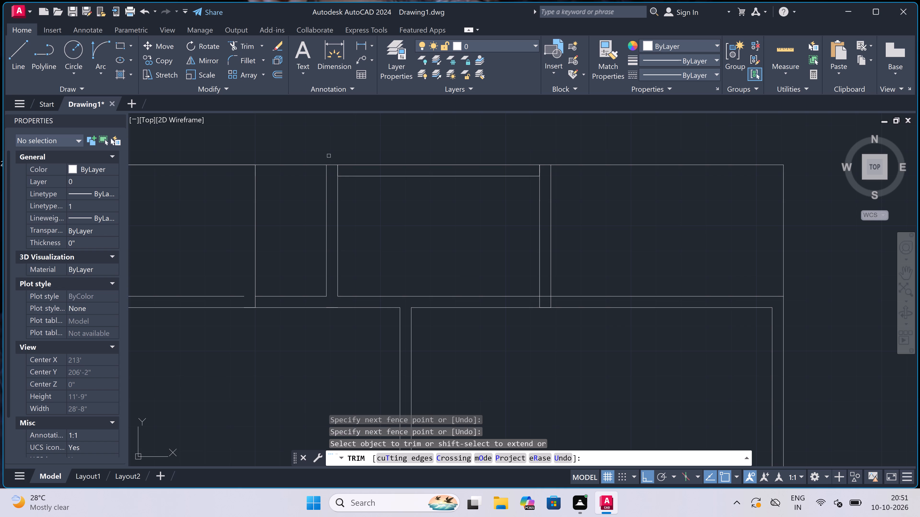
# Trim the overlapping line ends at the compartment's two upper inner corners so the partitions and top wall join cleanly.
pyautogui.scroll(3, 334, 162)
pyautogui.click(338, 185)
pyautogui.click(371, 187)
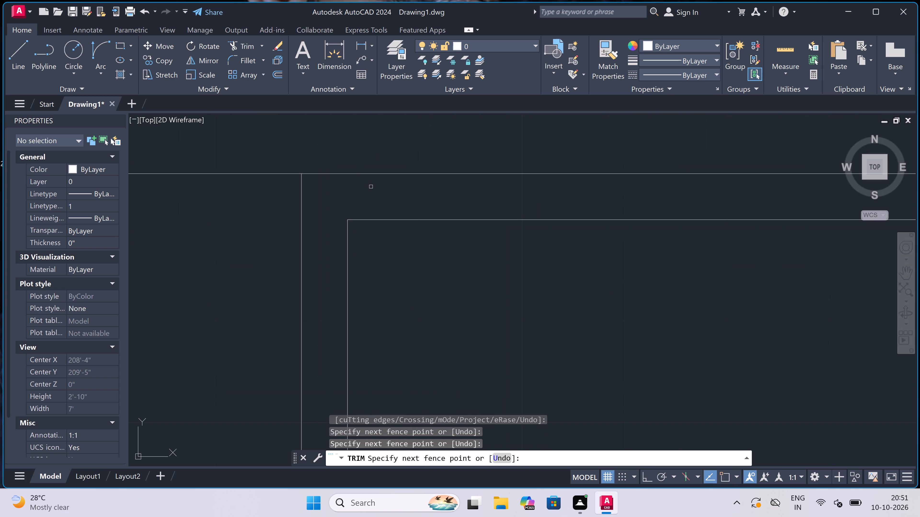
pyautogui.scroll(-4, 370, 187)
pyautogui.scroll(3, 486, 187)
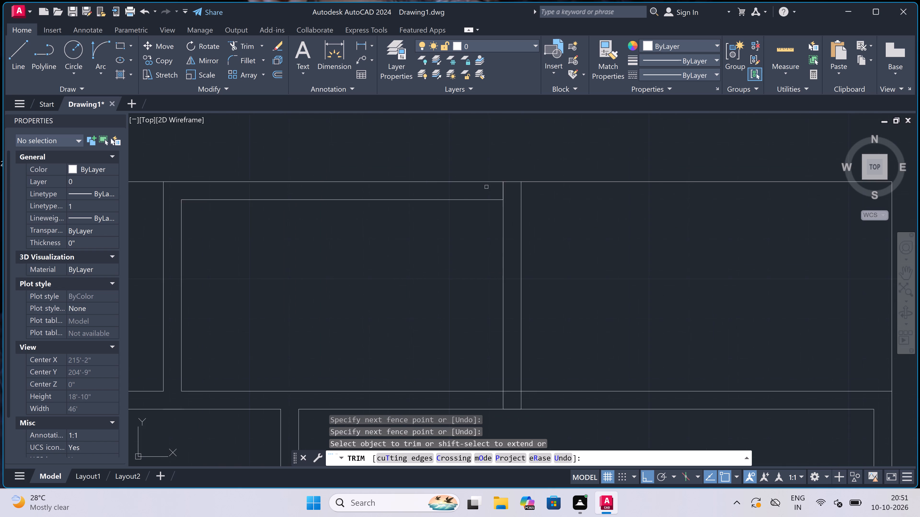
pyautogui.click(489, 188)
pyautogui.click(531, 194)
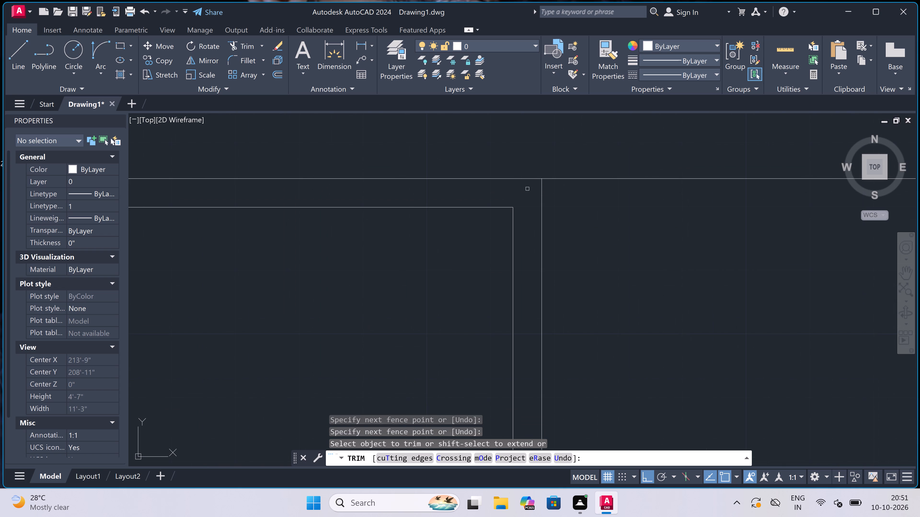
# Trim the compartment's right partition lines inside the exterior wall and the wall's inner line between the partition's faces.
pyautogui.scroll(-5, 514, 171)
pyautogui.scroll(1, 516, 195)
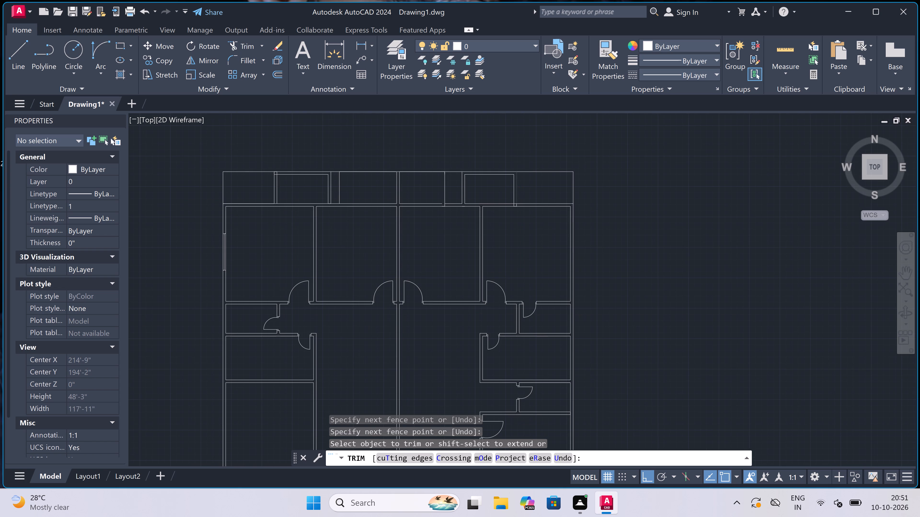
pyautogui.scroll(2, 517, 195)
pyautogui.scroll(3, 514, 226)
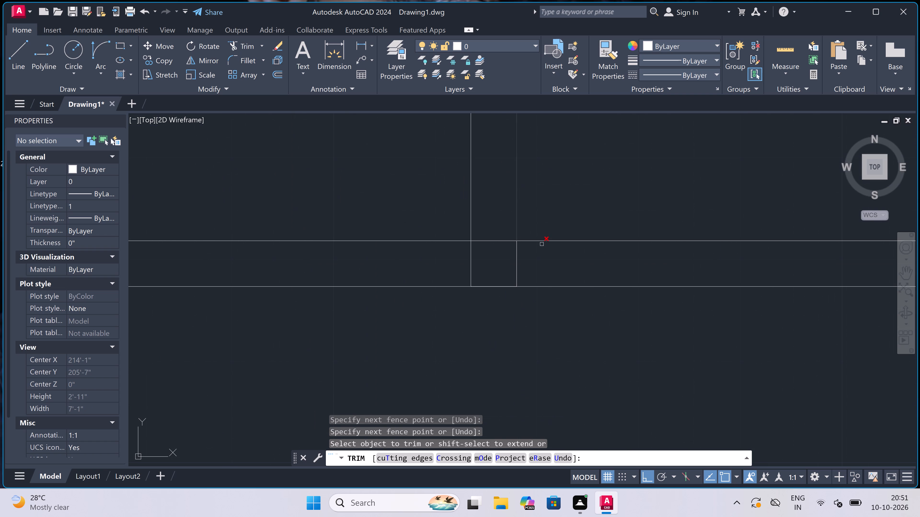
pyautogui.click(529, 268)
pyautogui.click(402, 273)
pyautogui.click(487, 253)
pyautogui.click(483, 222)
pyautogui.scroll(-4, 484, 222)
pyautogui.scroll(-1, 420, 210)
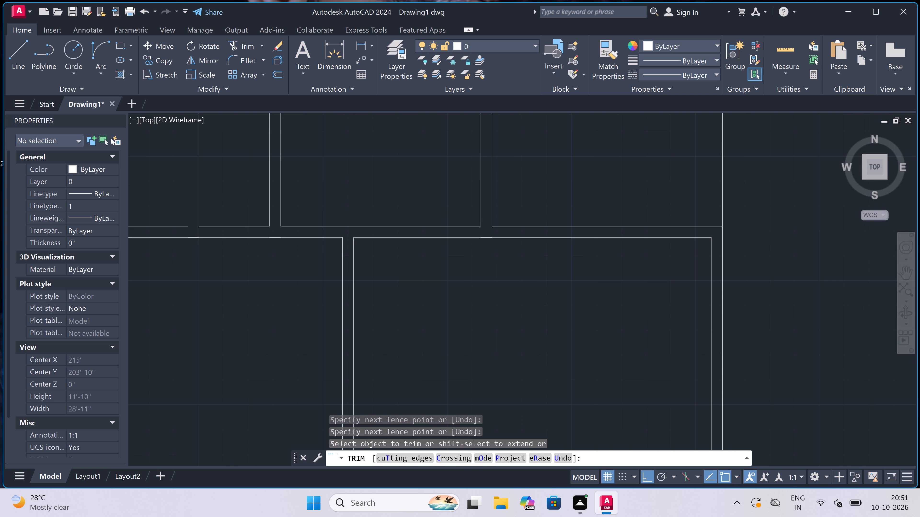
pyautogui.scroll(-1, 420, 210)
pyautogui.scroll(2, 379, 191)
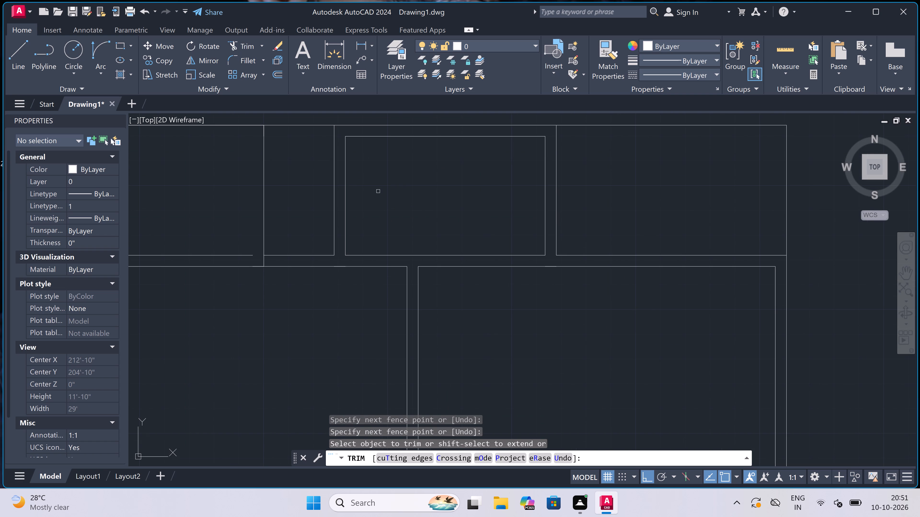
pyautogui.press('Escape')
# Move the compartment's five partition and top wall lines a short distance left along the exterior wall's inner line.
pyautogui.scroll(-5, 379, 201)
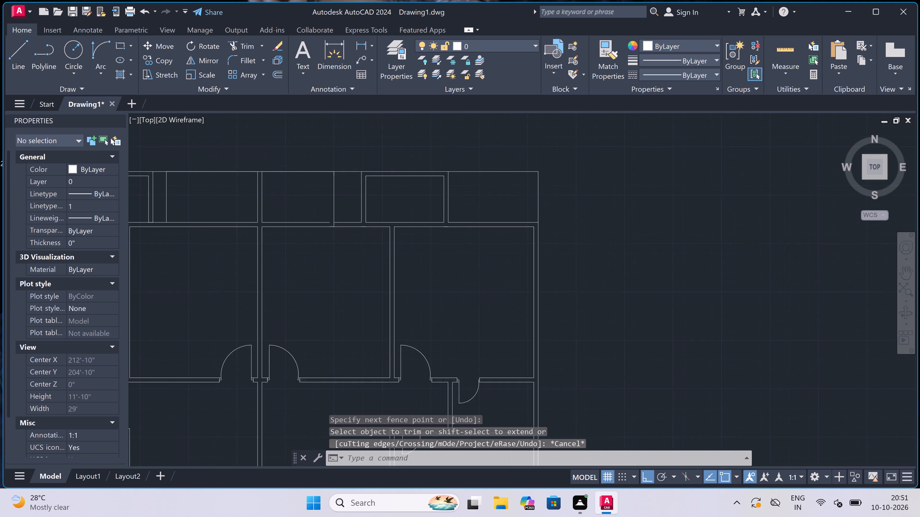
pyautogui.scroll(4, 380, 196)
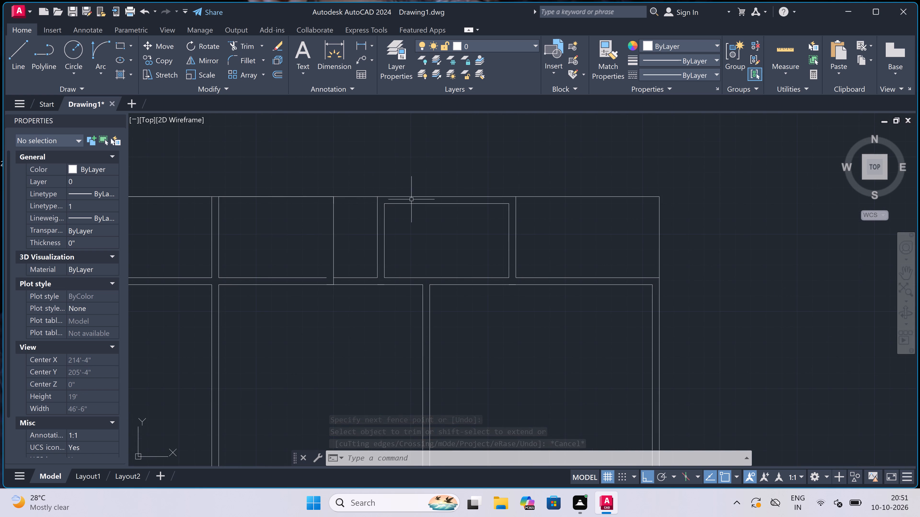
pyautogui.scroll(1, 411, 199)
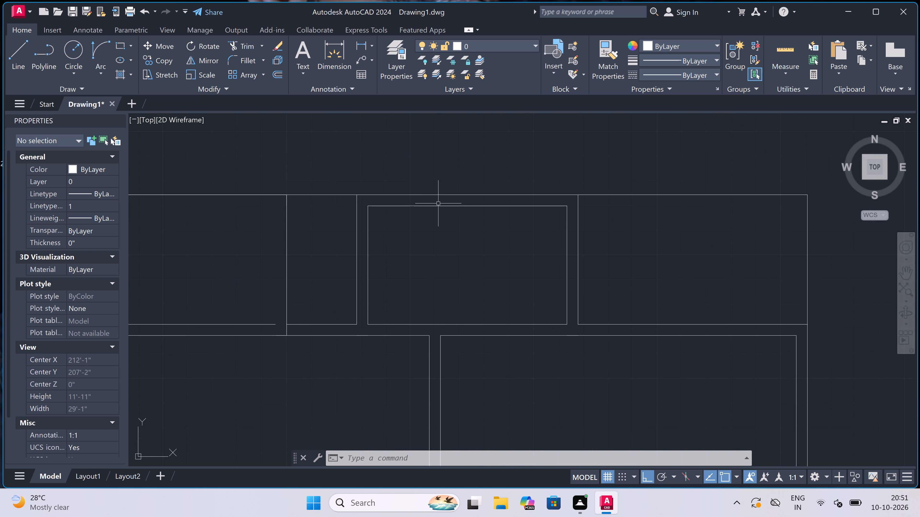
pyautogui.click(599, 202)
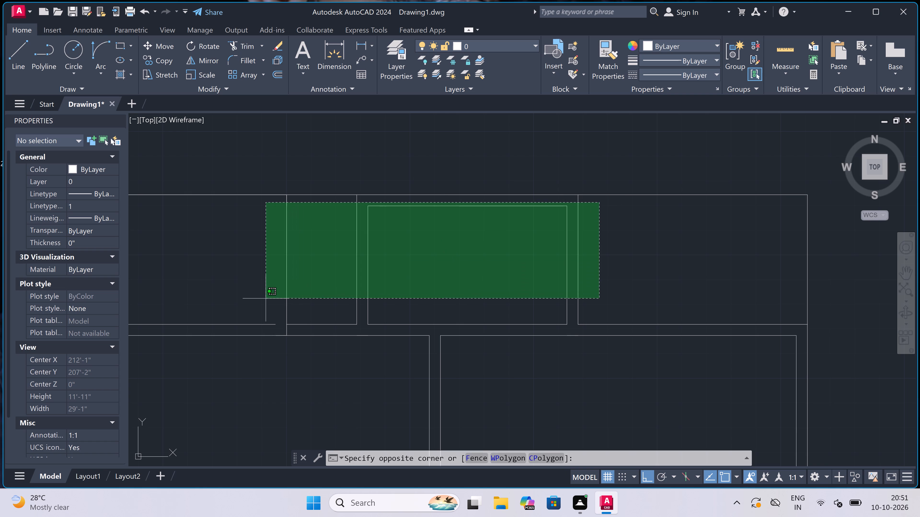
pyautogui.click(334, 289)
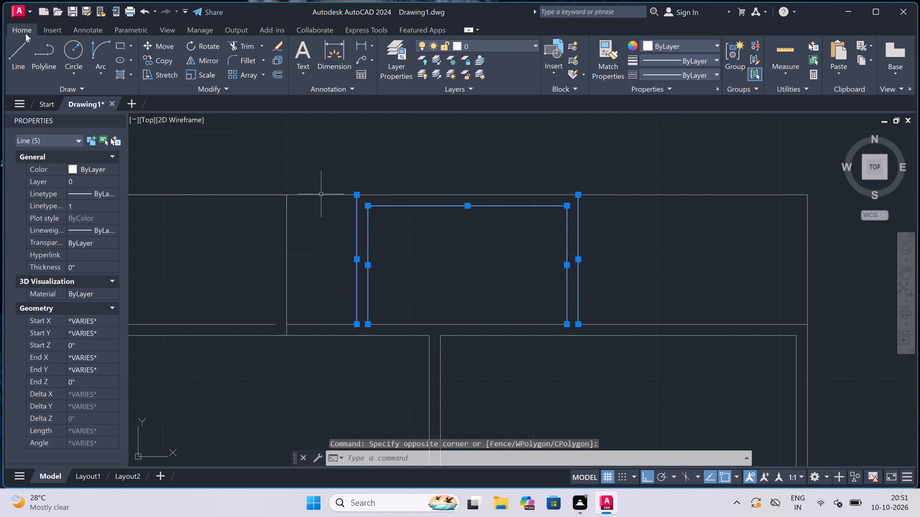
pyautogui.click(161, 40)
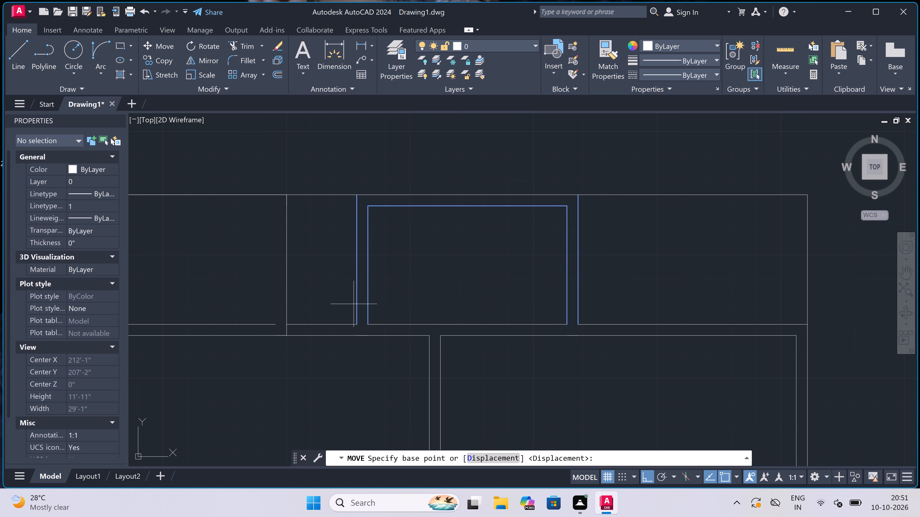
pyautogui.doubleClick(355, 324)
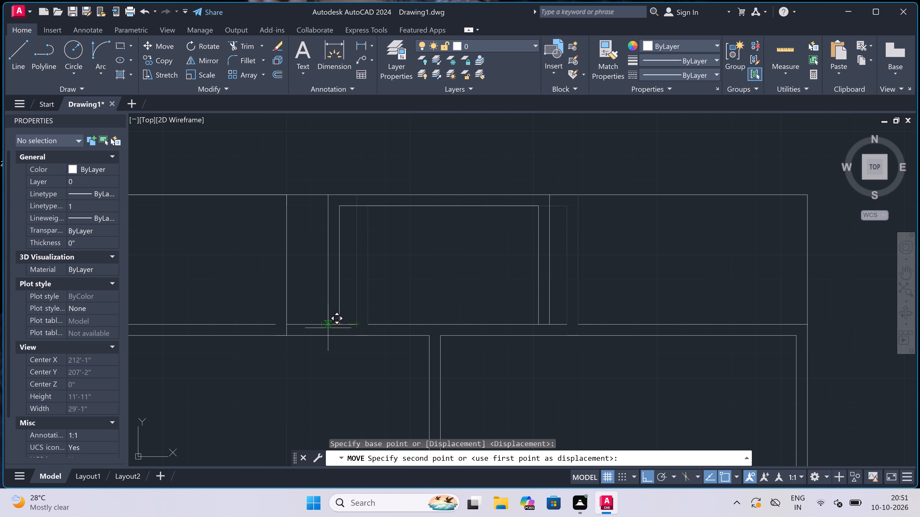
pyautogui.scroll(2, 328, 327)
pyautogui.click(329, 322)
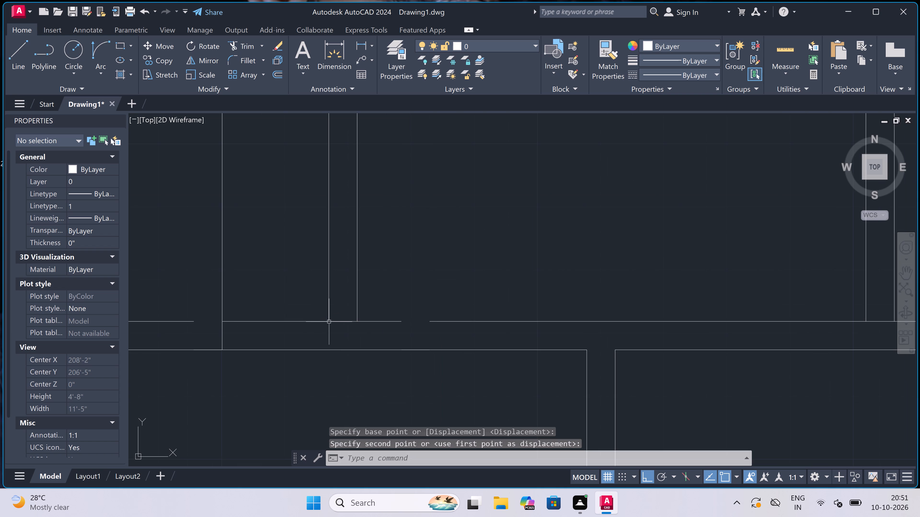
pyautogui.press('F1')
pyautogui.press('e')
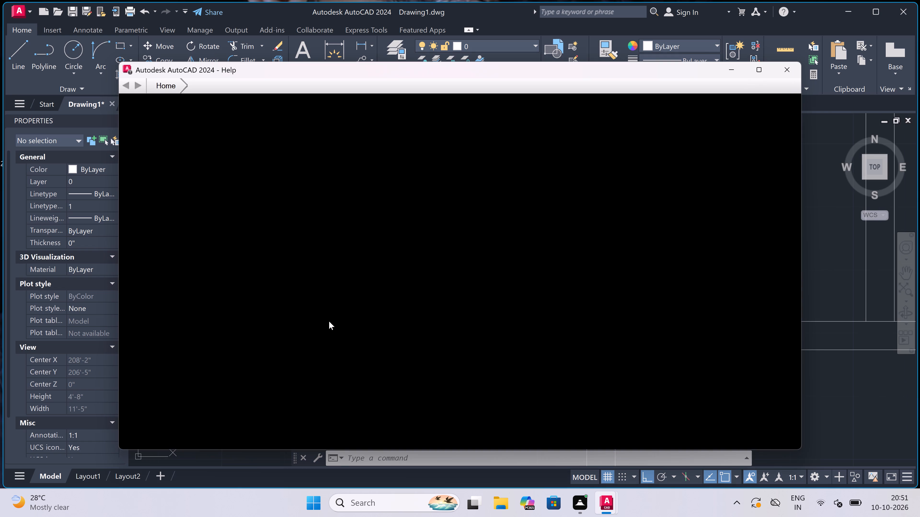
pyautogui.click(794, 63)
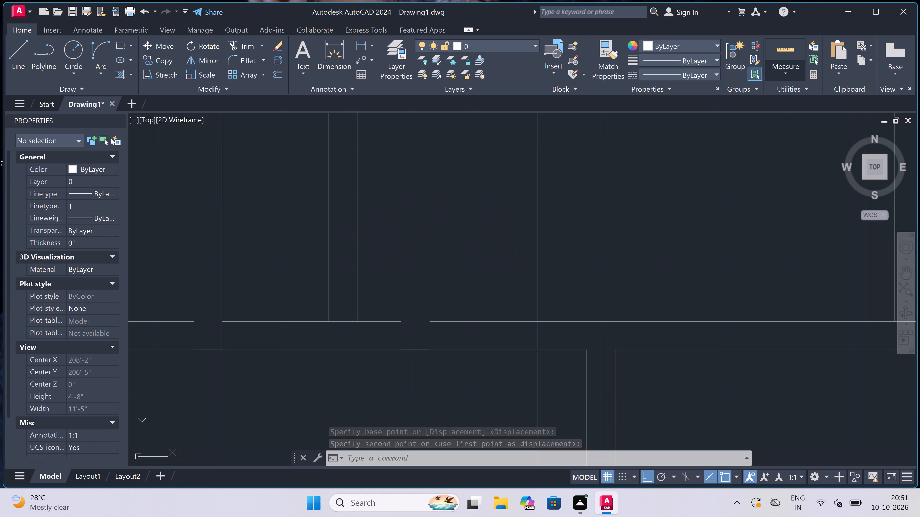
# Extend the exterior wall's inner line segments to close the gap left of the compartment and the gap at its former left partition.
pyautogui.write('ex')
pyautogui.press('space')
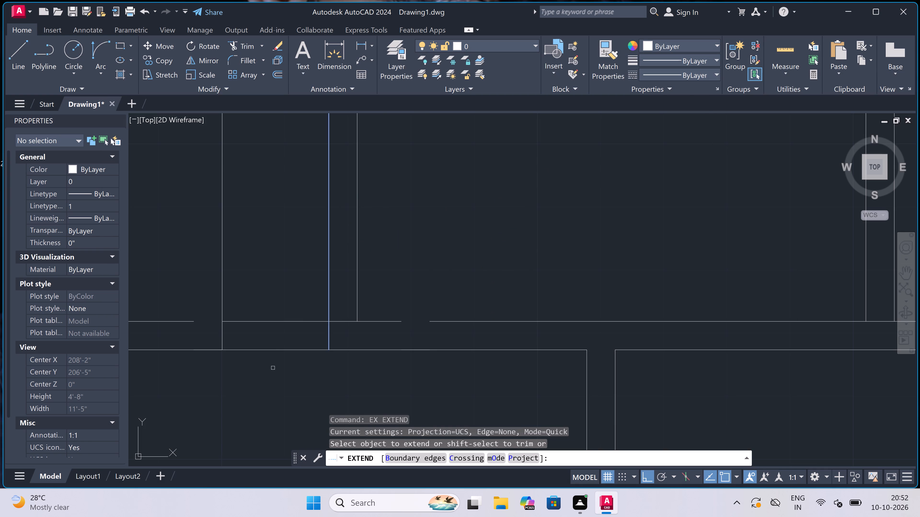
pyautogui.click(162, 327)
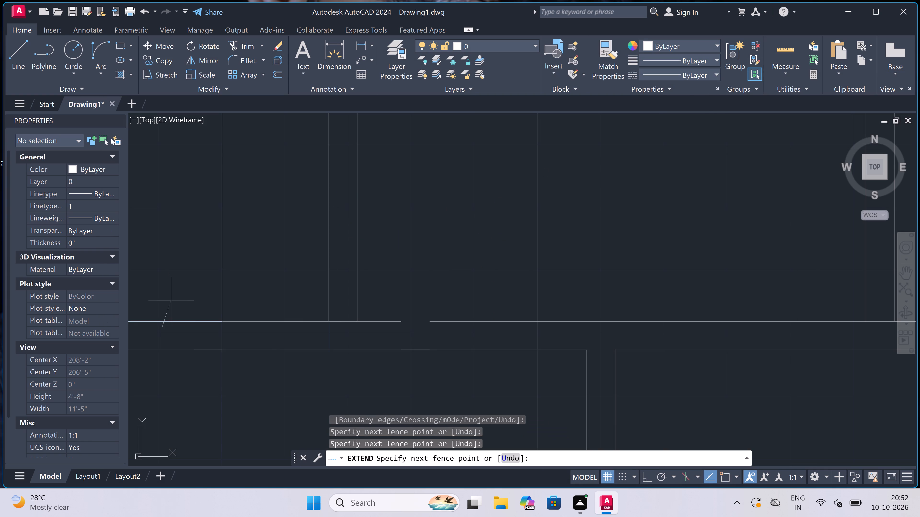
pyautogui.click(171, 300)
pyautogui.click(392, 333)
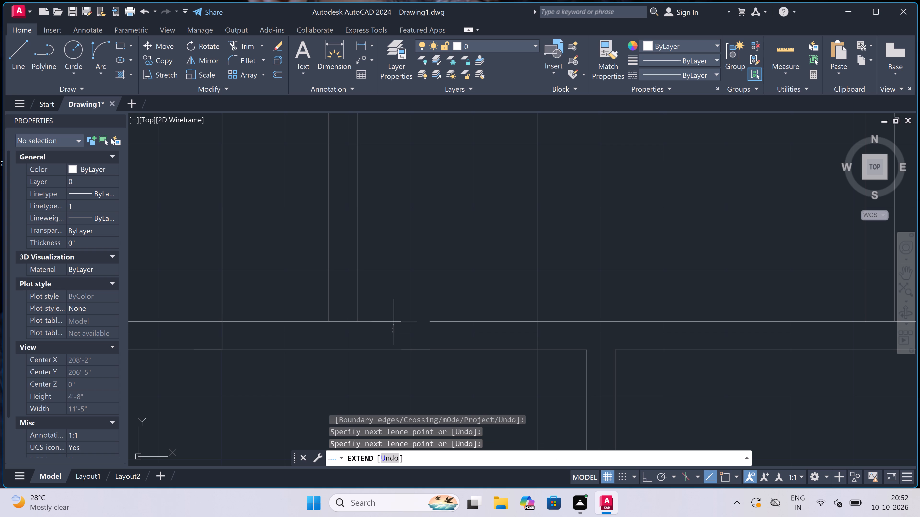
pyautogui.doubleClick(403, 286)
pyautogui.scroll(-3, 404, 286)
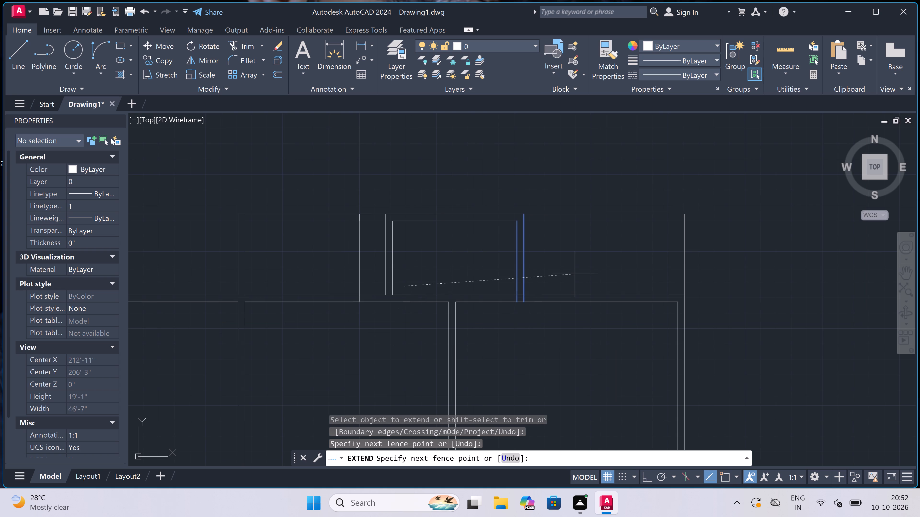
pyautogui.click(506, 281)
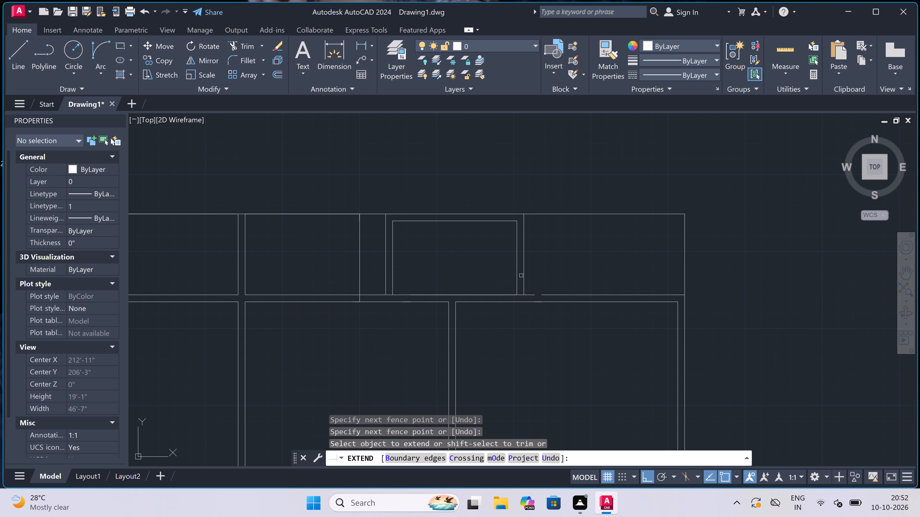
# Extend the compartment's outer right line to the exterior wall's outer face, and the wall's inner line left to meet it.
pyautogui.click(553, 293)
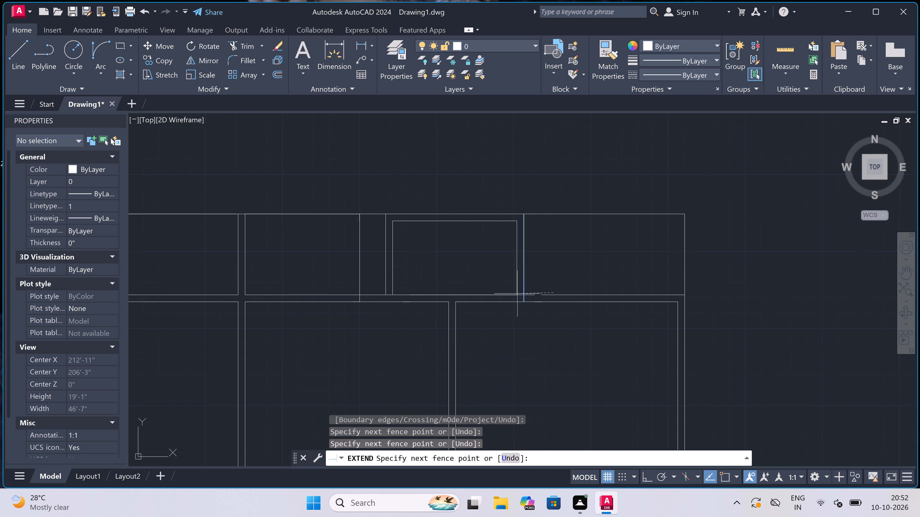
pyautogui.click(517, 294)
pyautogui.scroll(2, 564, 286)
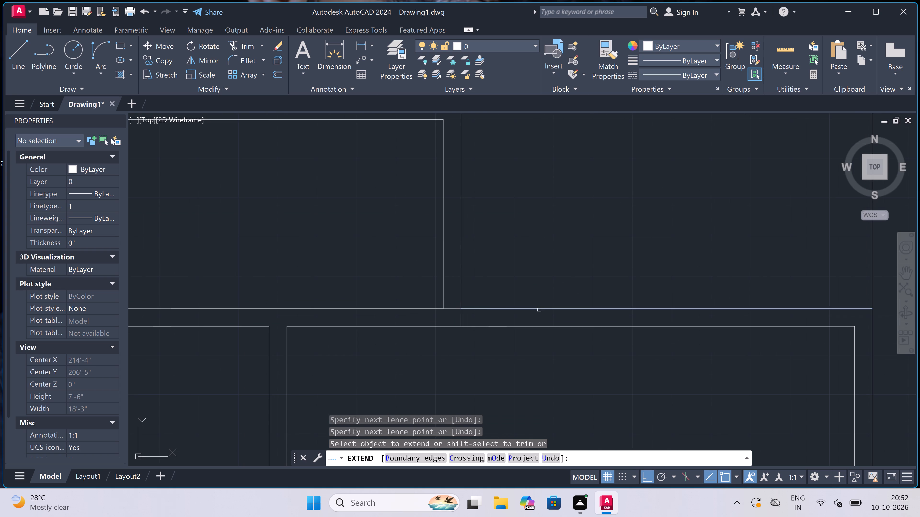
pyautogui.click(540, 311)
pyautogui.click(524, 288)
pyautogui.scroll(-1, 509, 281)
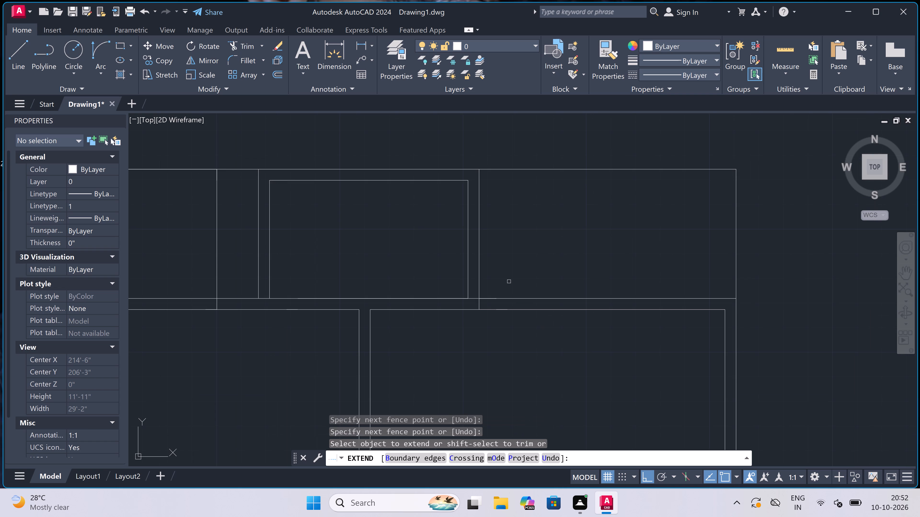
pyautogui.press('Escape')
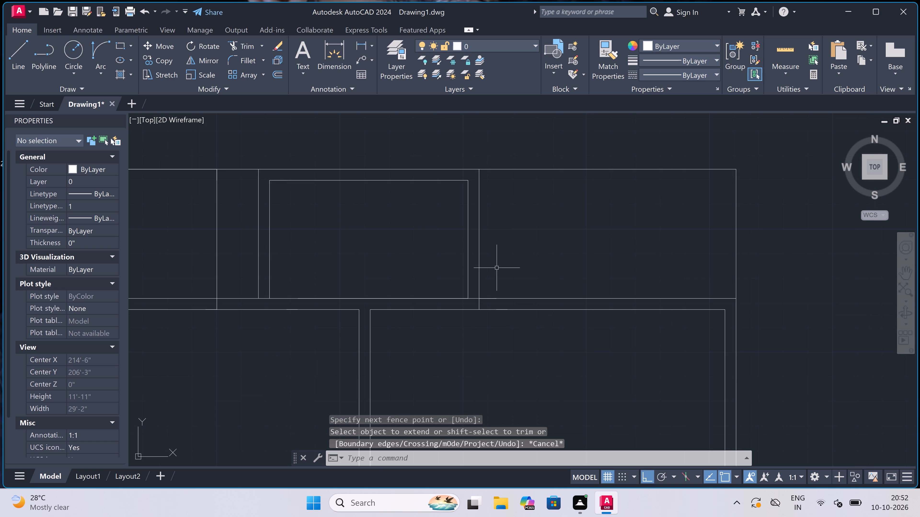
# Draw a 4.5" thick partition a short distance right of the right compartment's existing one, joining its inner face to the top wall's inner line.
pyautogui.write('l')
pyautogui.press('space')
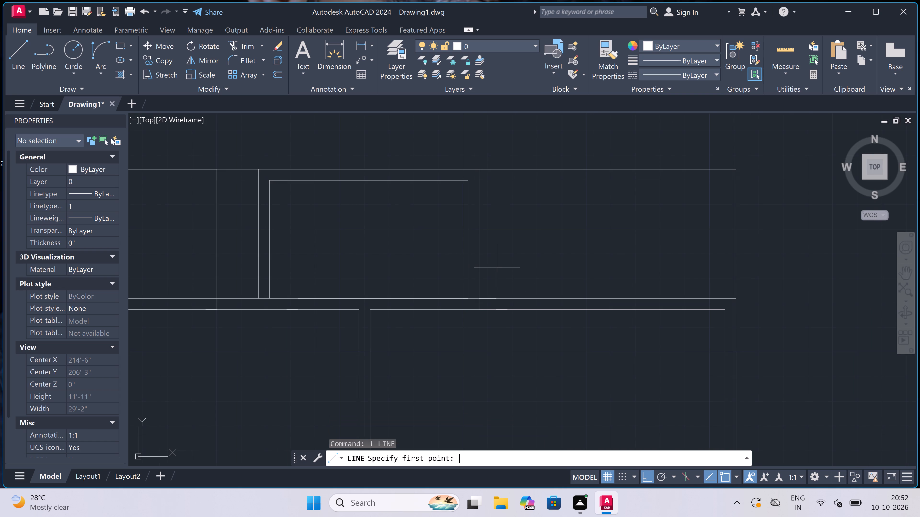
pyautogui.click(510, 168)
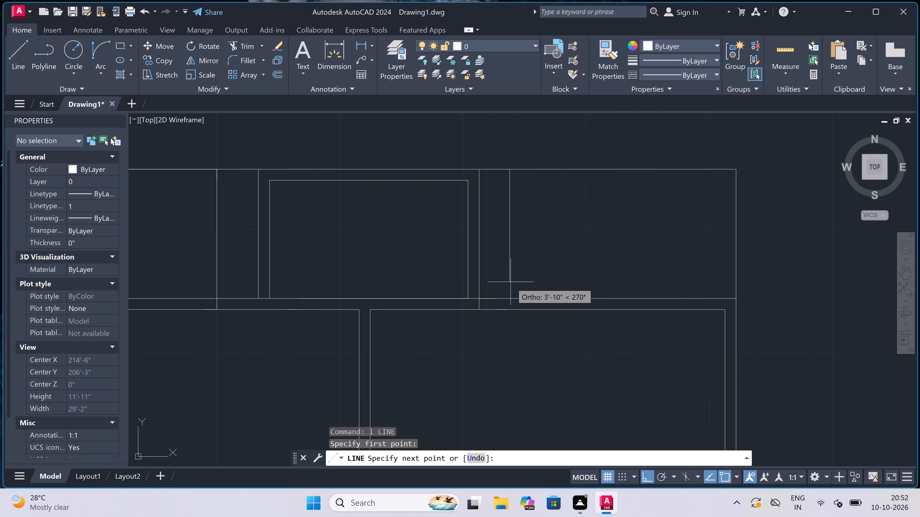
pyautogui.click(509, 297)
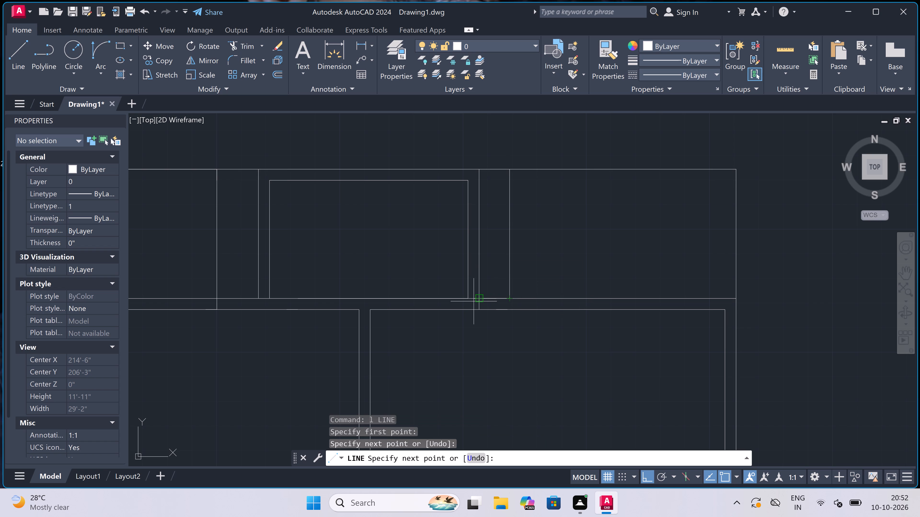
pyautogui.write('4.')
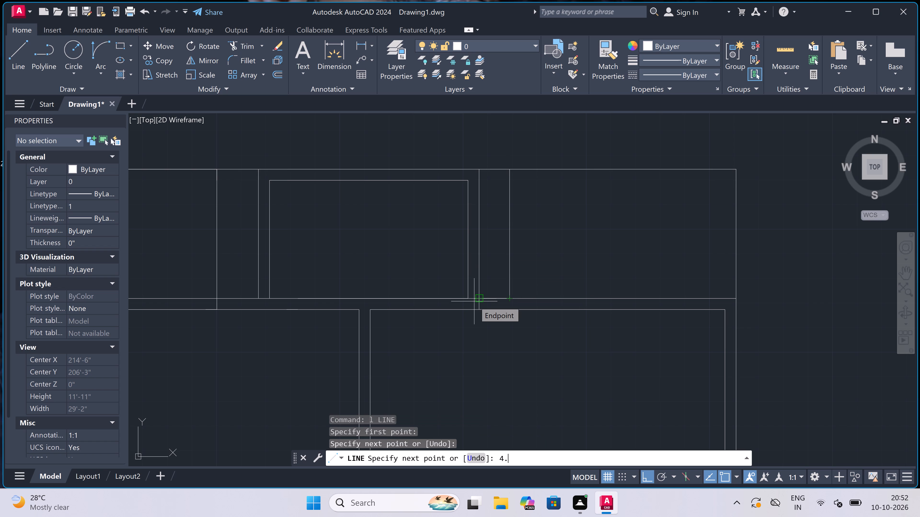
pyautogui.press('5')
pyautogui.write('"')
pyautogui.press('space')
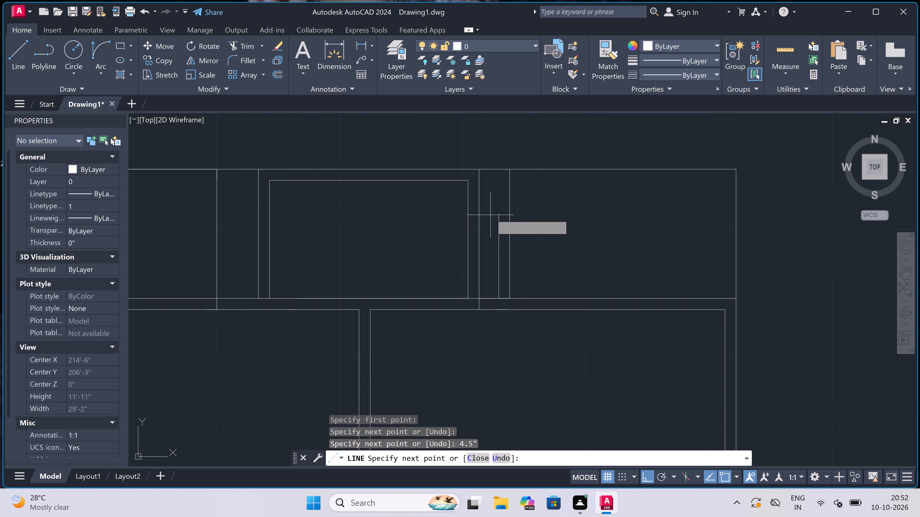
pyautogui.scroll(2, 495, 177)
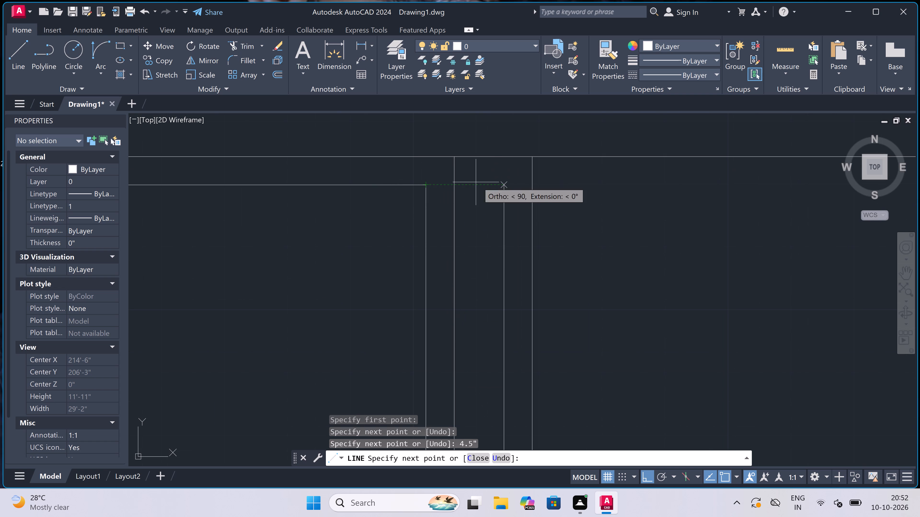
pyautogui.click(502, 182)
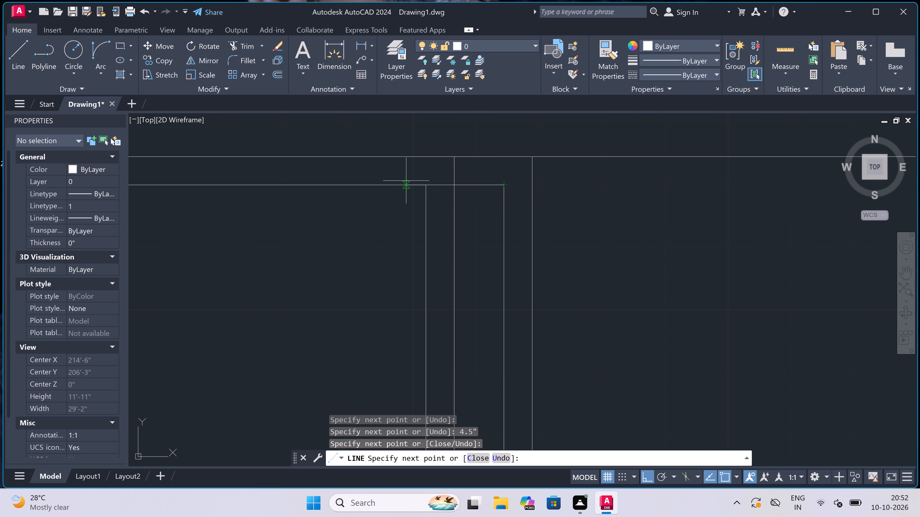
pyautogui.click(428, 187)
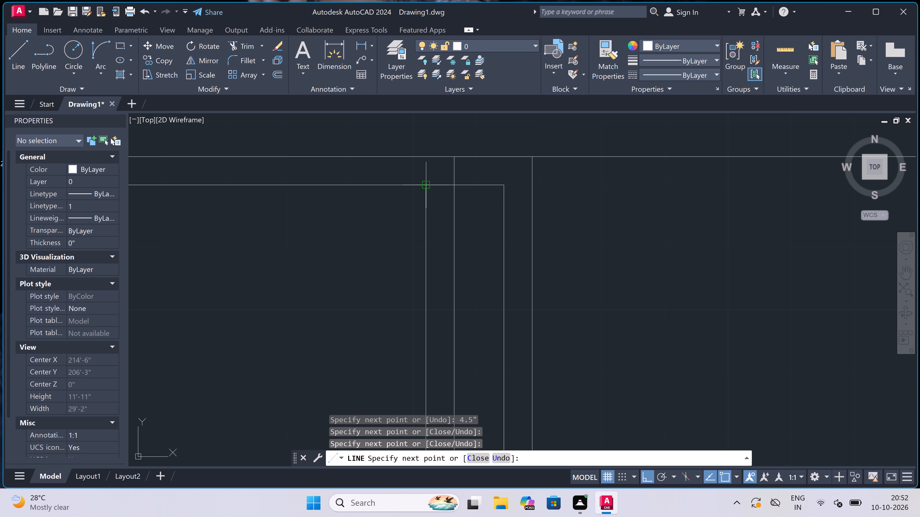
pyautogui.press('Escape')
# Trim away the right compartment's former right partition lines and their remaining stub inside the top wall.
pyautogui.write('tr')
pyautogui.press('space')
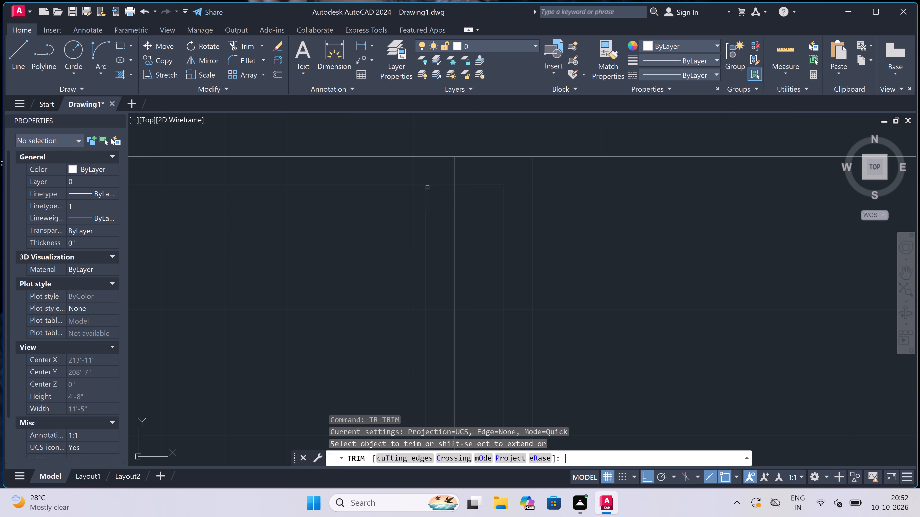
pyautogui.click(463, 206)
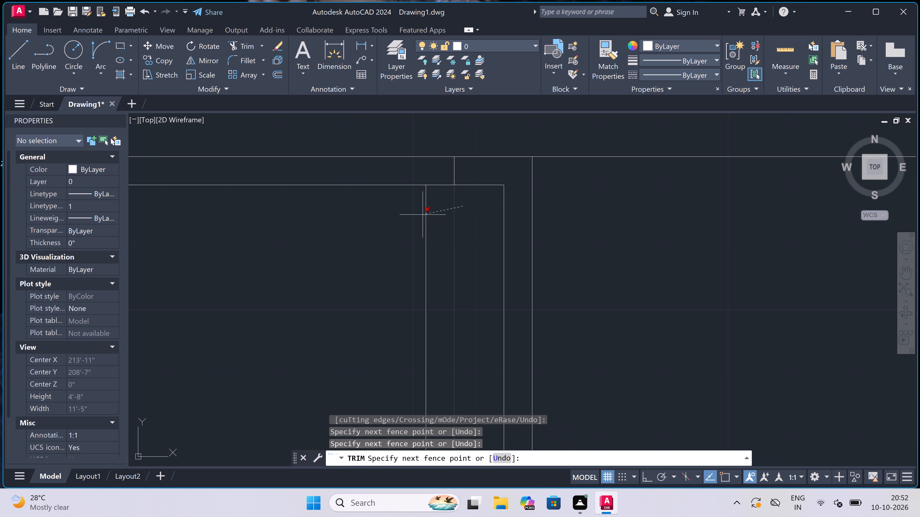
pyautogui.click(421, 215)
pyautogui.scroll(-2, 444, 156)
pyautogui.scroll(3, 445, 160)
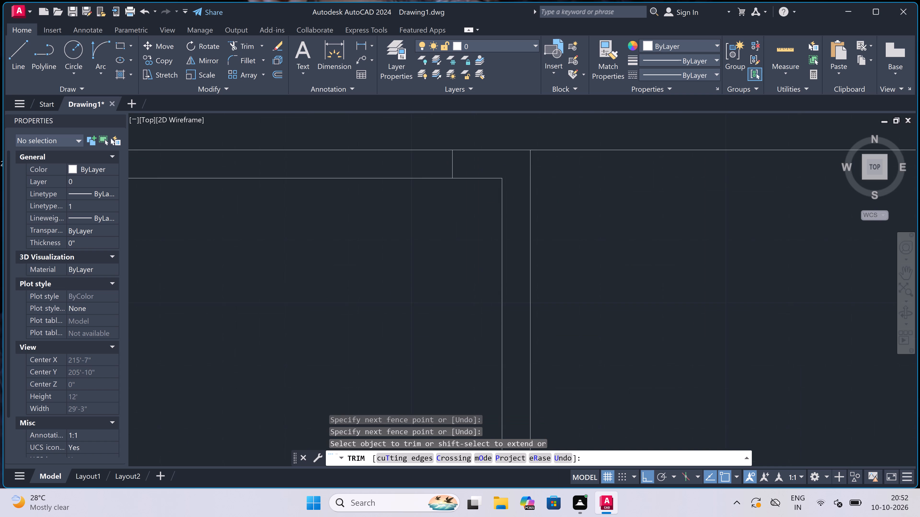
pyautogui.click(446, 159)
pyautogui.click(484, 159)
# Trim the strip's outer top line across the open gaps beside both walled compartments, plus the line stub crossing the wall below the right gap.
pyautogui.scroll(-5, 484, 159)
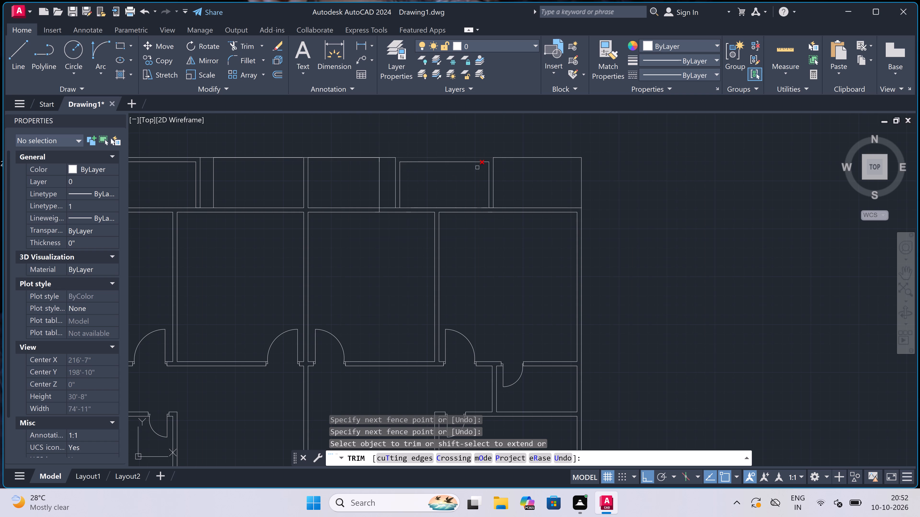
pyautogui.scroll(2, 384, 159)
pyautogui.click(384, 158)
pyautogui.click(385, 144)
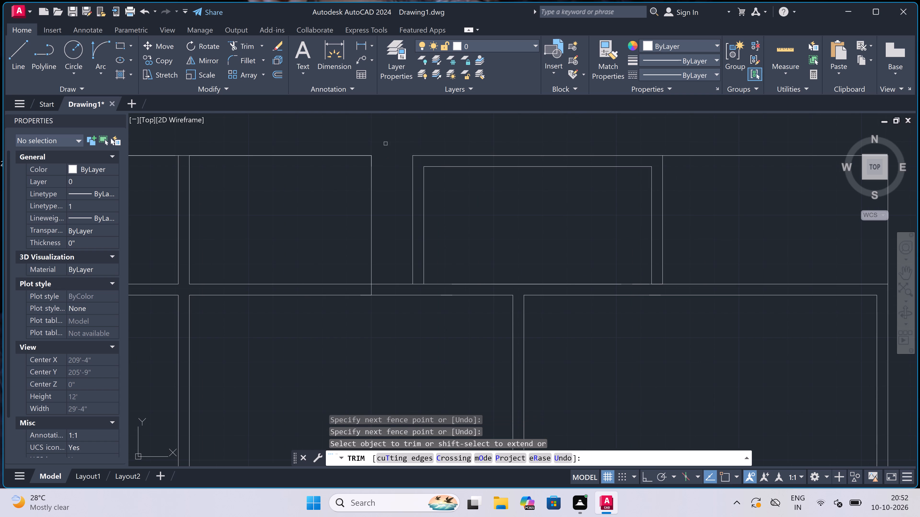
pyautogui.scroll(2, 372, 288)
pyautogui.click(373, 289)
pyautogui.click(361, 291)
pyautogui.scroll(-4, 394, 287)
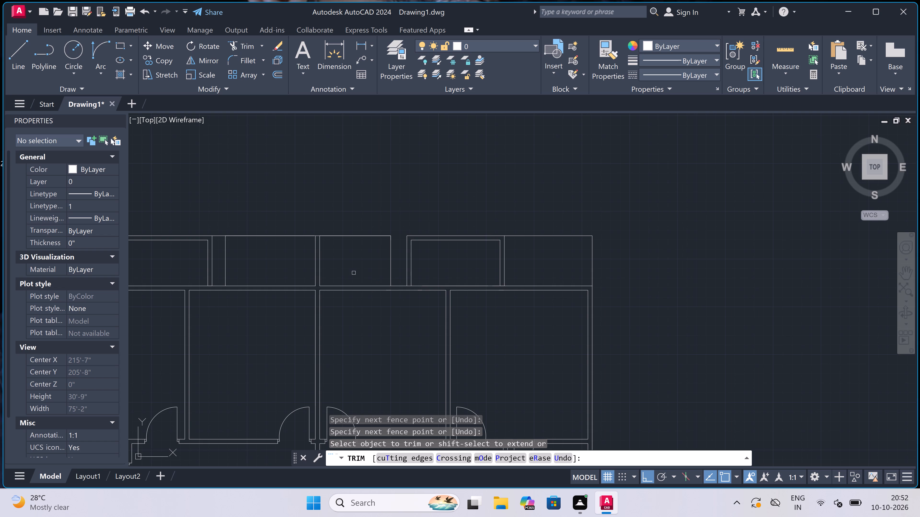
pyautogui.scroll(-1, 391, 275)
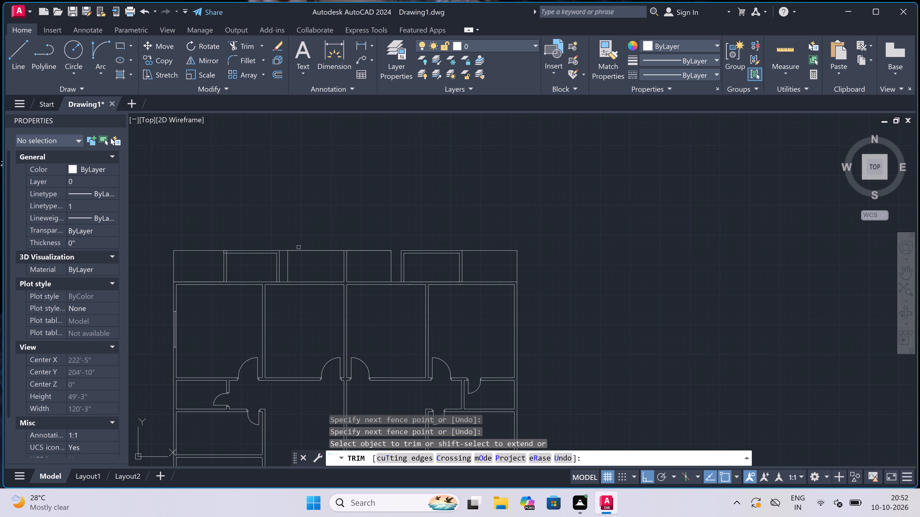
pyautogui.scroll(2, 278, 252)
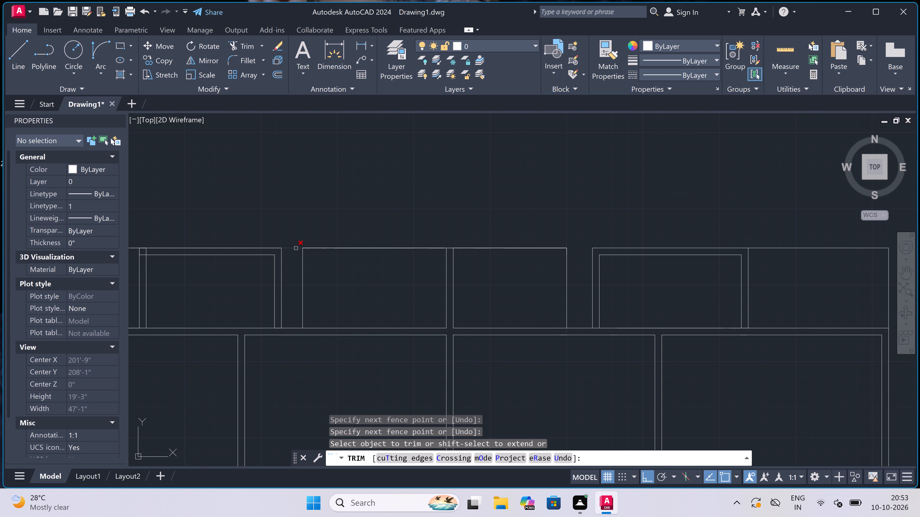
pyautogui.click(296, 248)
# Trim the overlapping inner line ends at the left walled compartment's upper-left corner.
pyautogui.scroll(-3, 345, 227)
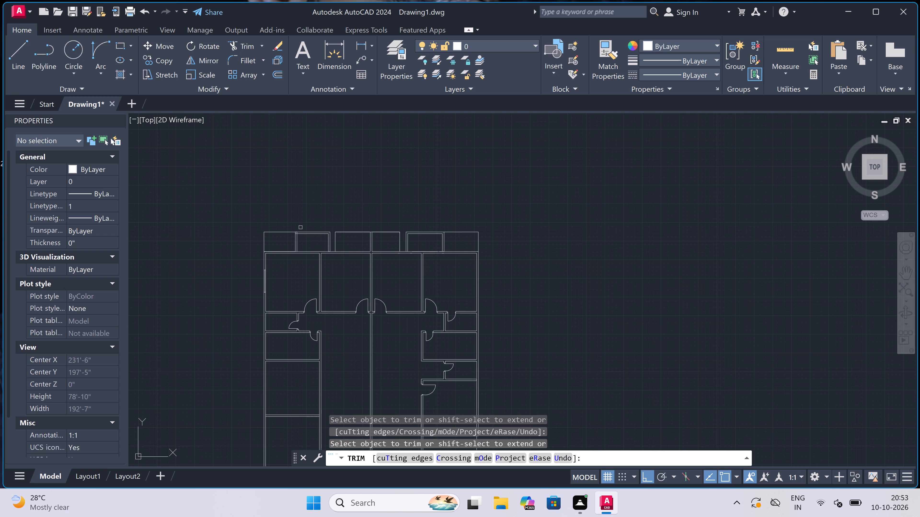
pyautogui.scroll(3, 299, 230)
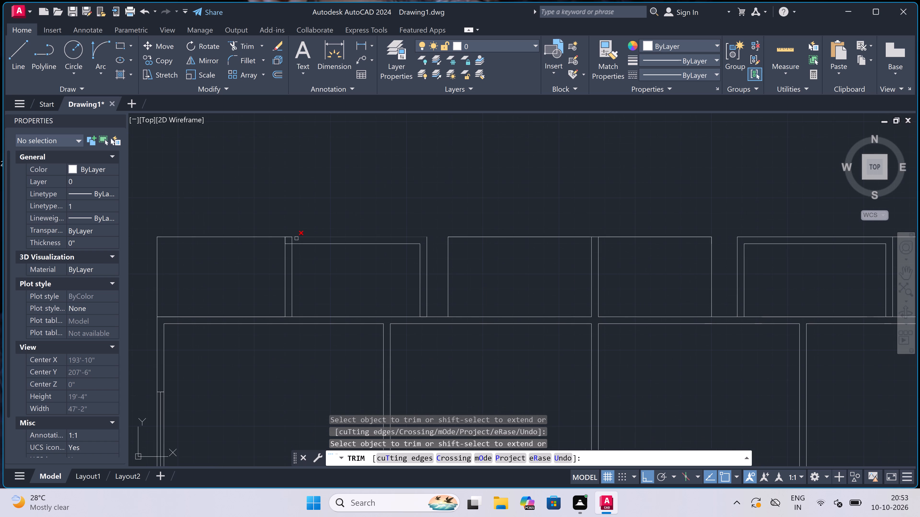
pyautogui.scroll(2, 292, 243)
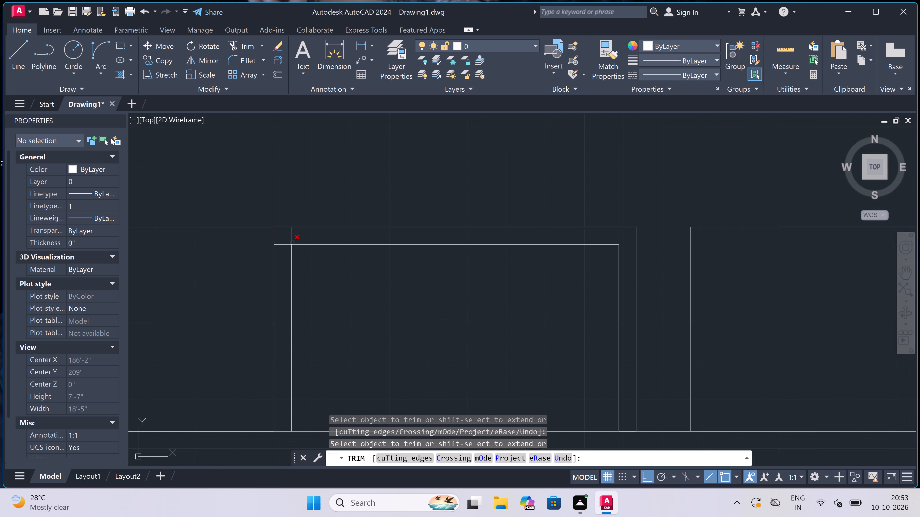
pyautogui.click(292, 238)
pyautogui.click(288, 242)
pyautogui.click(286, 248)
pyautogui.scroll(-3, 291, 238)
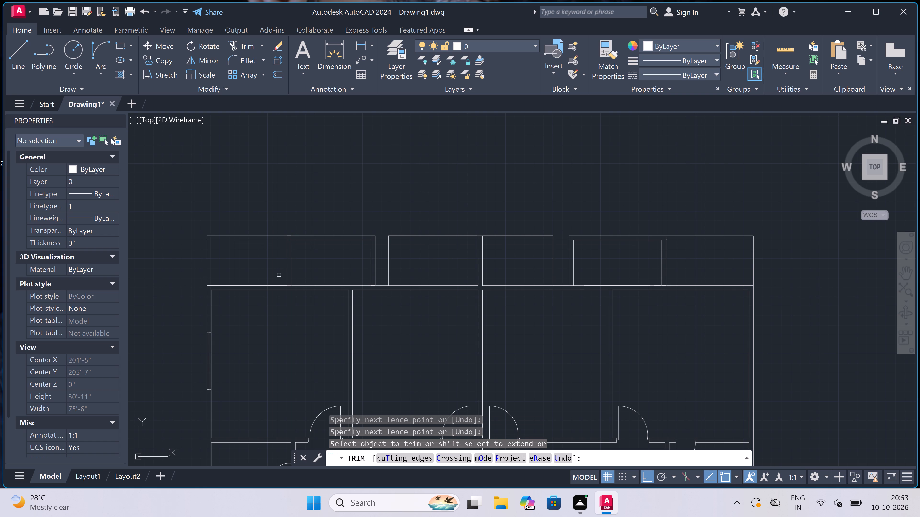
# Draw a door jamb line across the wall below the left walled compartment, just right of its left partition.
pyautogui.scroll(-3, 269, 268)
pyautogui.scroll(2, 246, 267)
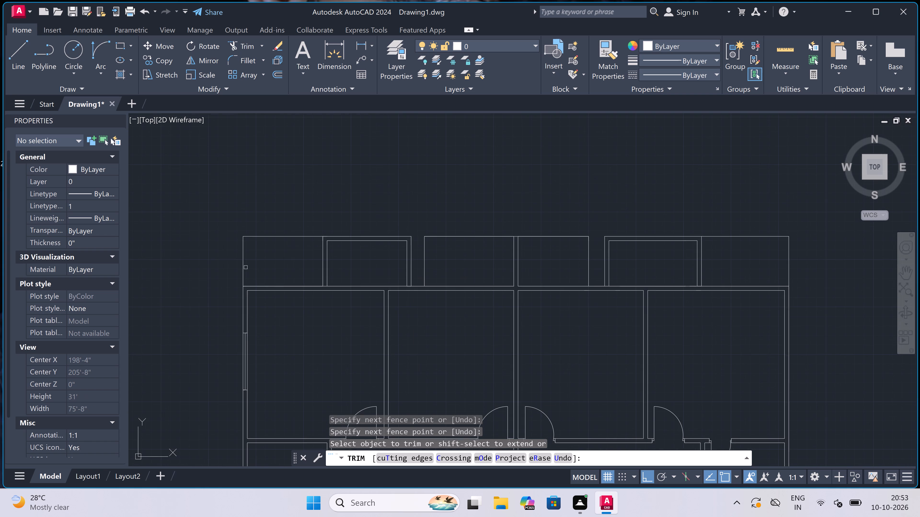
pyautogui.scroll(2, 268, 265)
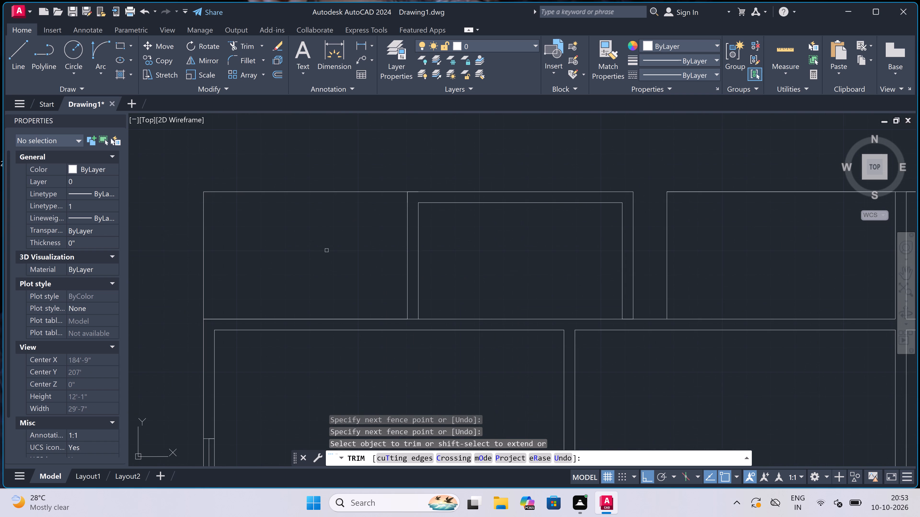
pyautogui.press('Escape')
pyautogui.write('l')
pyautogui.press('space')
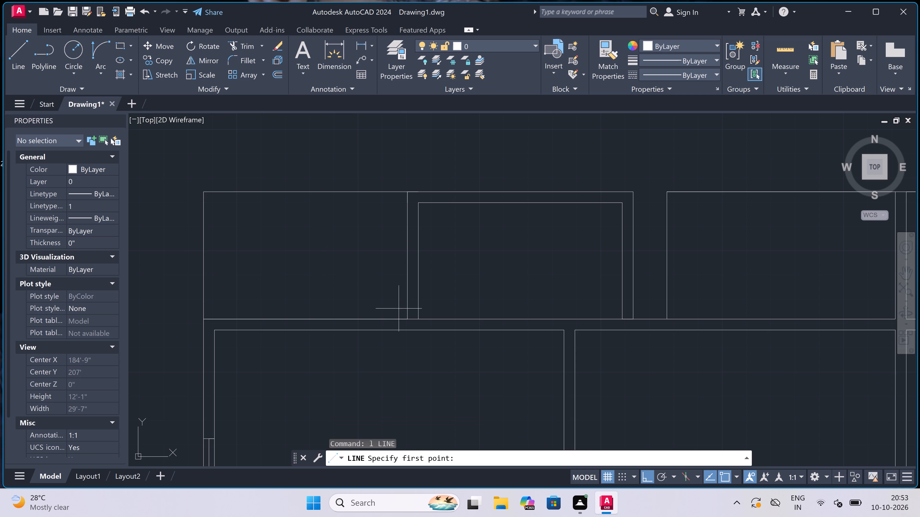
pyautogui.scroll(2, 435, 318)
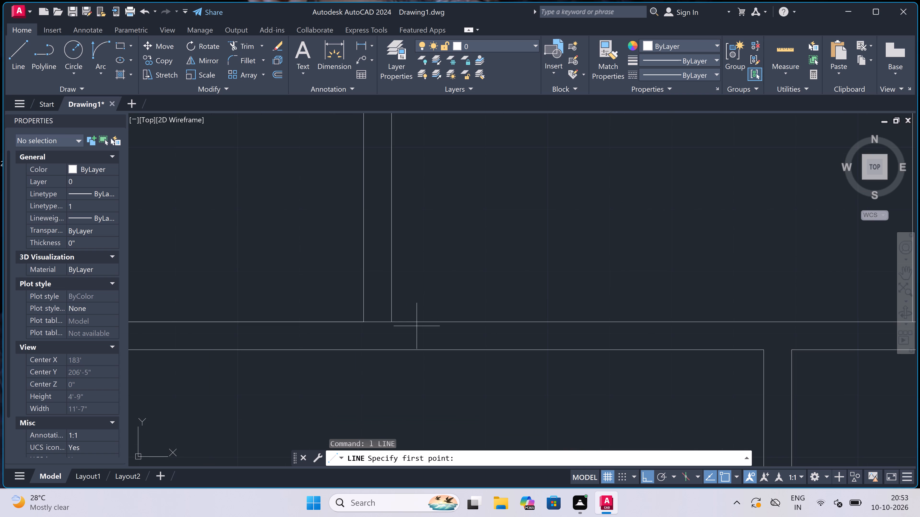
pyautogui.click(422, 322)
pyautogui.click(424, 343)
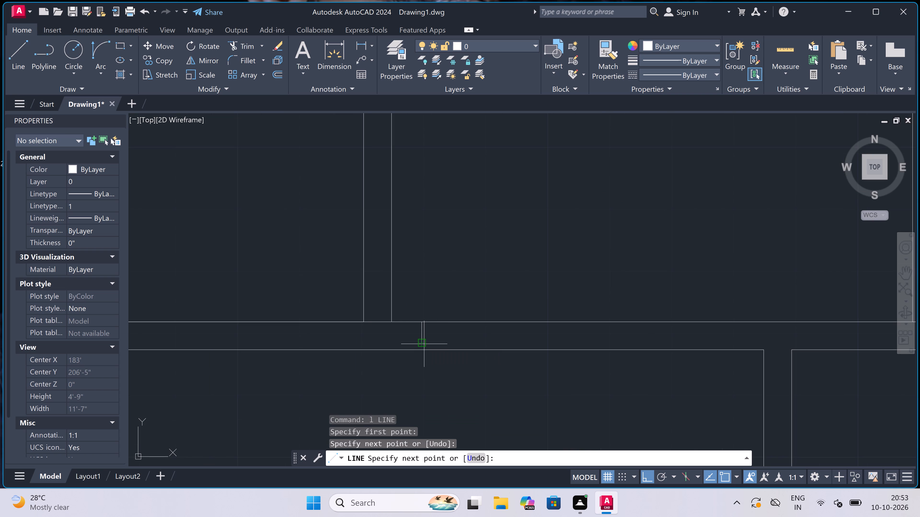
pyautogui.click(425, 349)
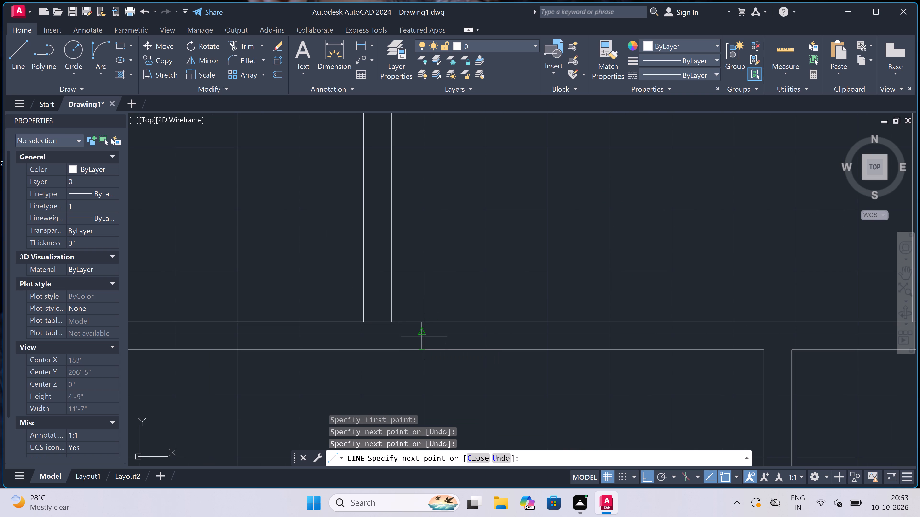
# From about the jamb line's middle, draw a 2" line to the right and a 2' door leaf line upward.
pyautogui.scroll(1, 424, 336)
pyautogui.click(423, 336)
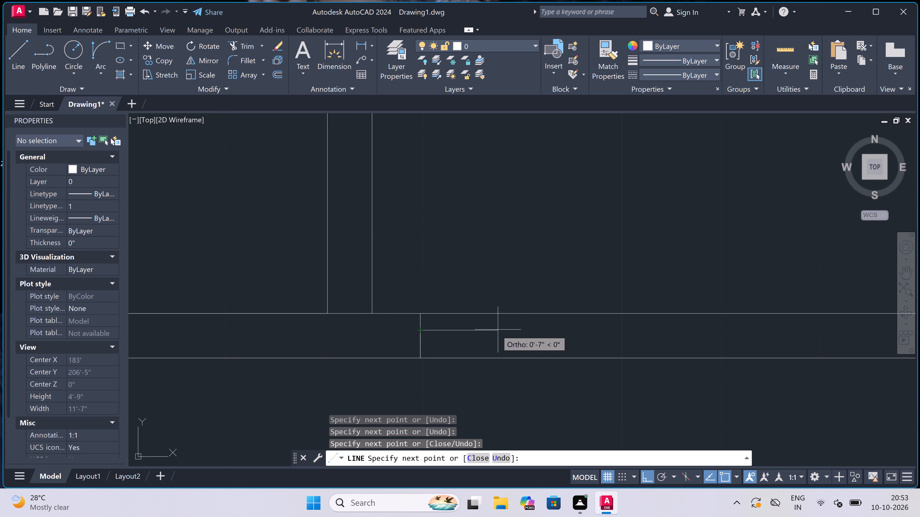
pyautogui.hotkey('ctrl', 'z')
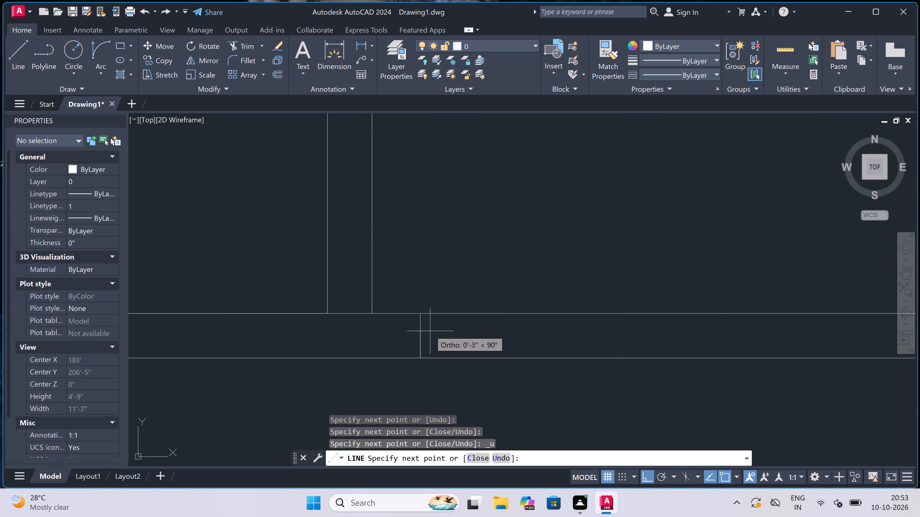
pyautogui.click(421, 337)
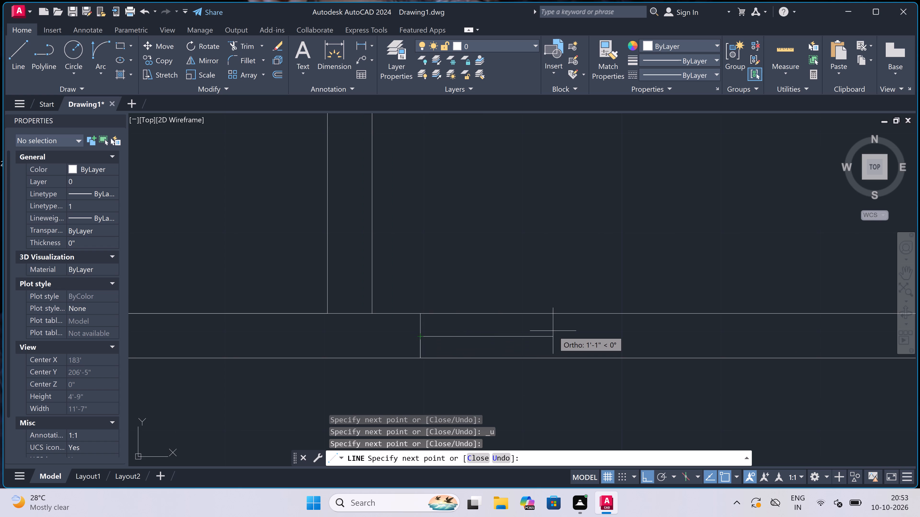
pyautogui.press('2')
pyautogui.write('"')
pyautogui.press('space')
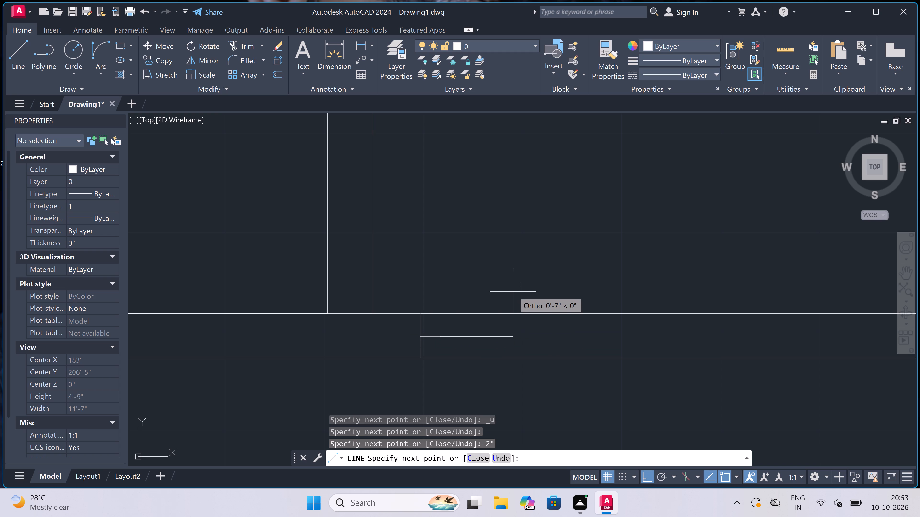
pyautogui.write("2'")
pyautogui.press('space')
pyautogui.press('Escape')
# Draw the opposite jamb line across the wall right of the new door leaf, with a 2" stub leftward from its middle.
pyautogui.press('space')
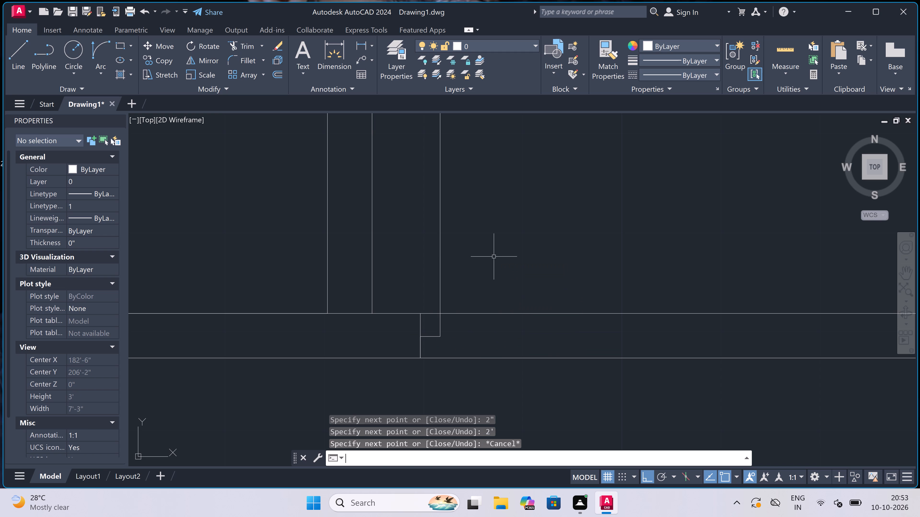
pyautogui.scroll(-4, 461, 290)
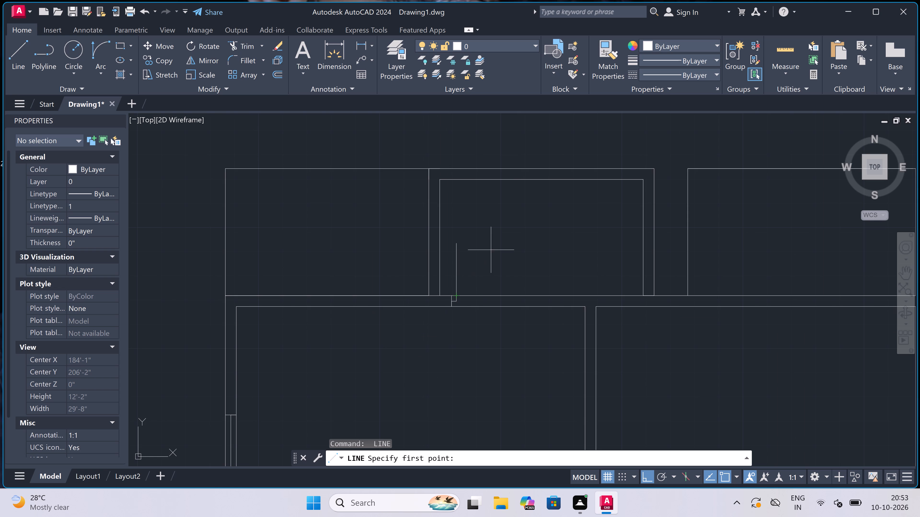
pyautogui.scroll(2, 505, 248)
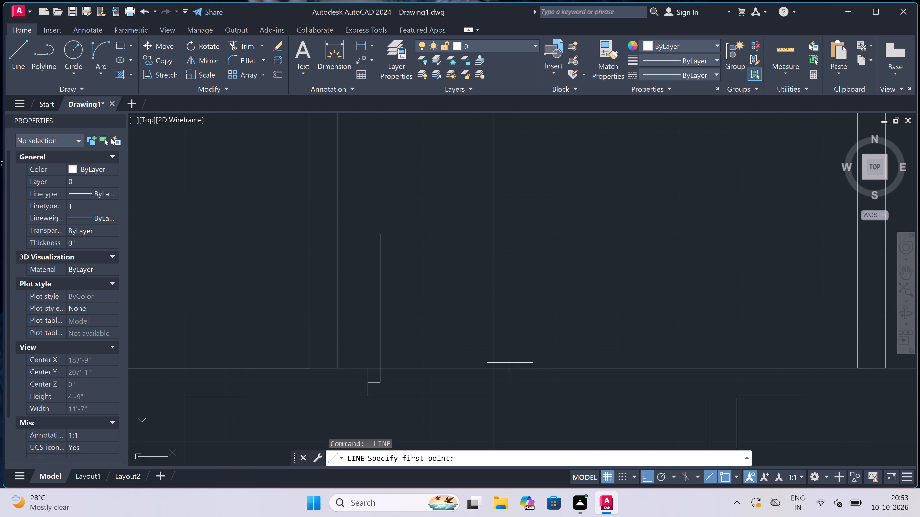
pyautogui.click(524, 370)
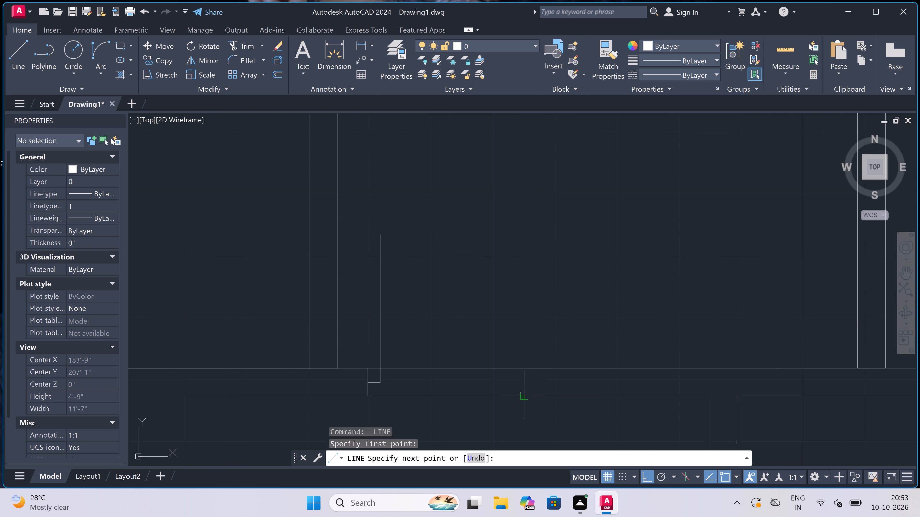
pyautogui.click(525, 396)
pyautogui.click(524, 382)
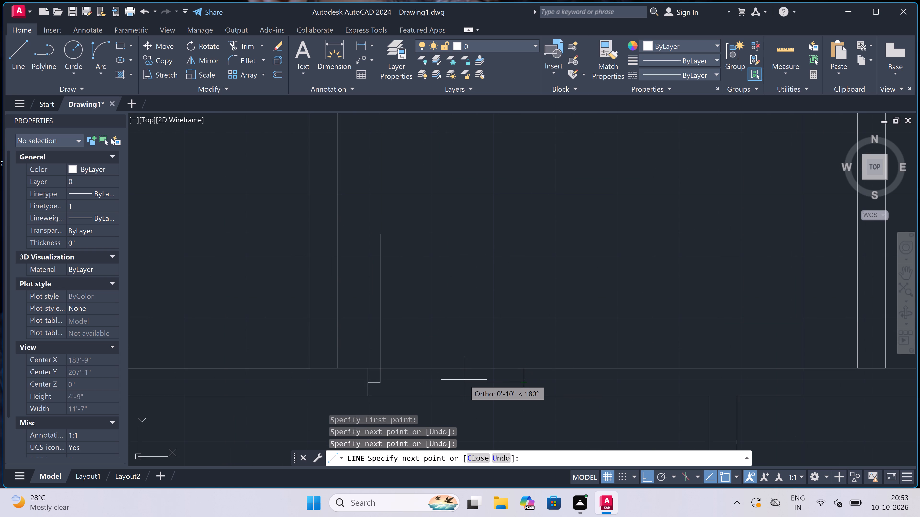
pyautogui.press('2')
pyautogui.write('"')
pyautogui.press('space')
pyautogui.press('Escape')
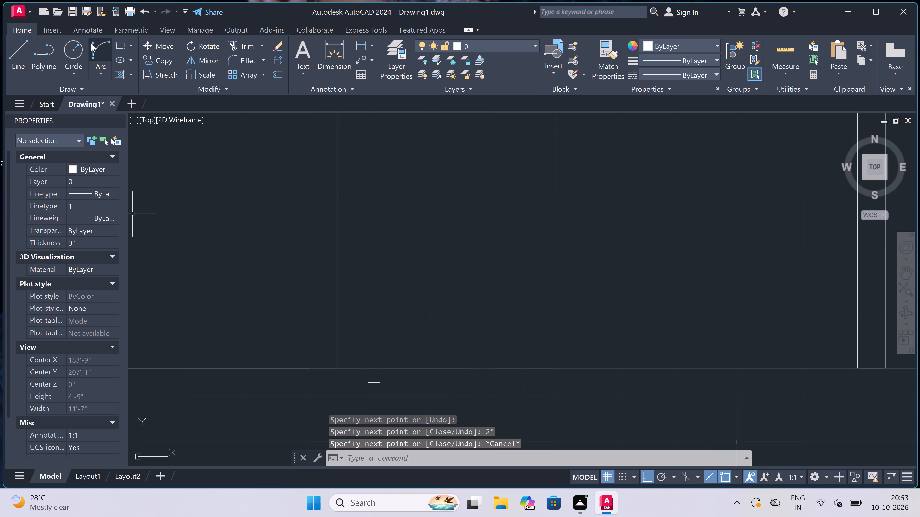
# Draw the door swing arc from the leaf's upper end to the right jamb's stub, bulging to the upper right.
pyautogui.click(97, 44)
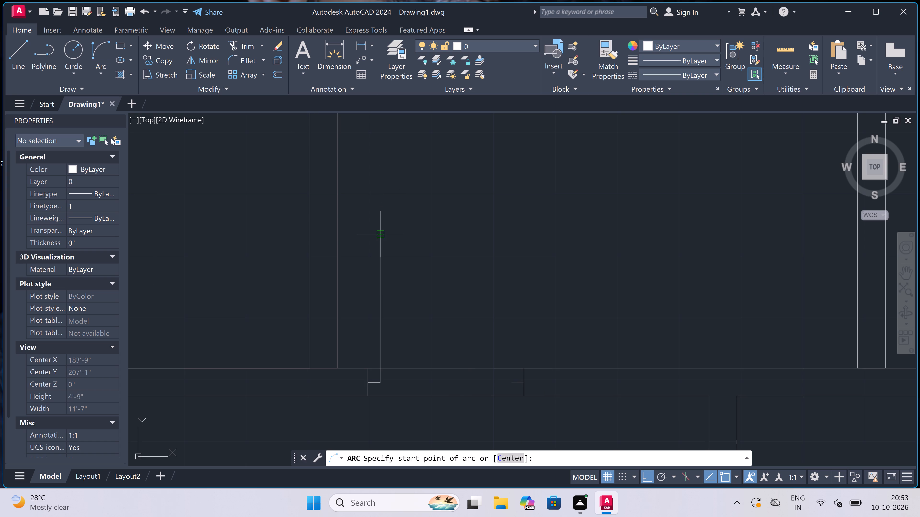
pyautogui.click(381, 232)
pyautogui.click(516, 385)
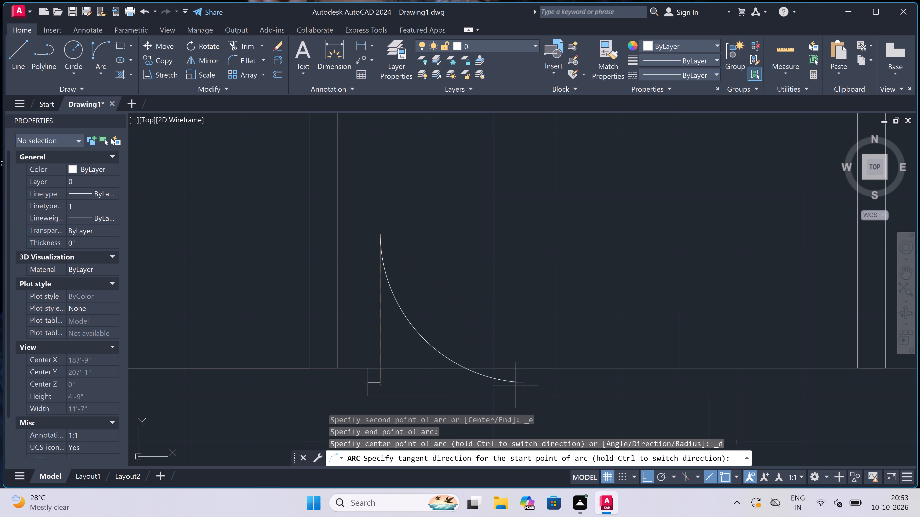
pyautogui.click(558, 319)
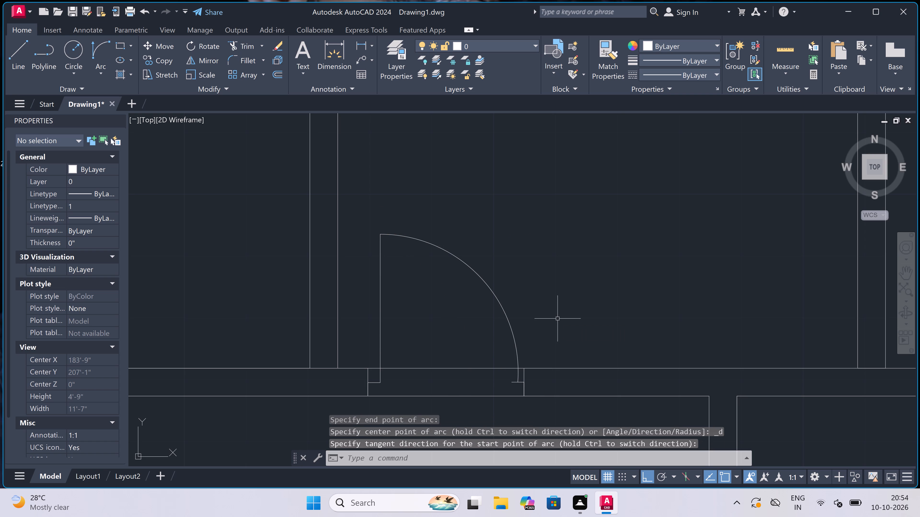
# Trim both wall lines across this door opening and the end of the right jamb's stub that projects past the arc.
pyautogui.write('tr')
pyautogui.press('space')
pyautogui.scroll(-1, 560, 313)
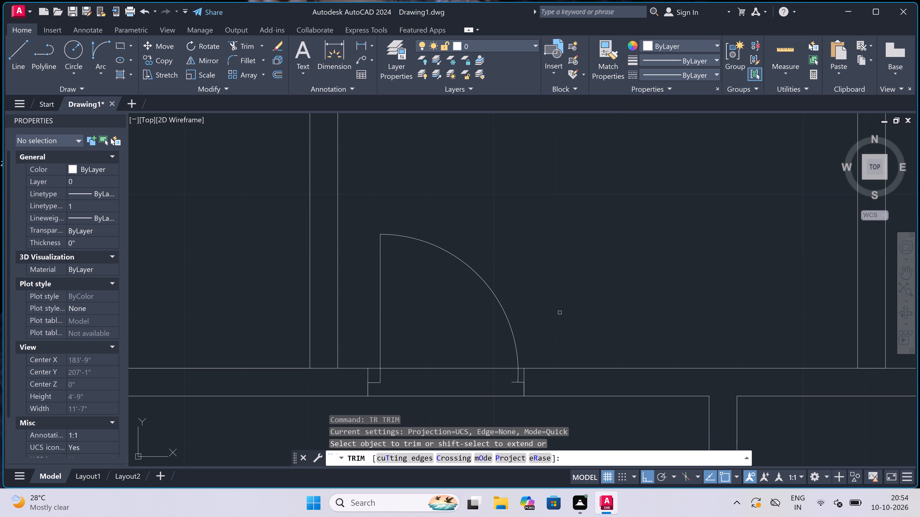
pyautogui.scroll(1, 511, 376)
pyautogui.click(511, 376)
pyautogui.click(495, 293)
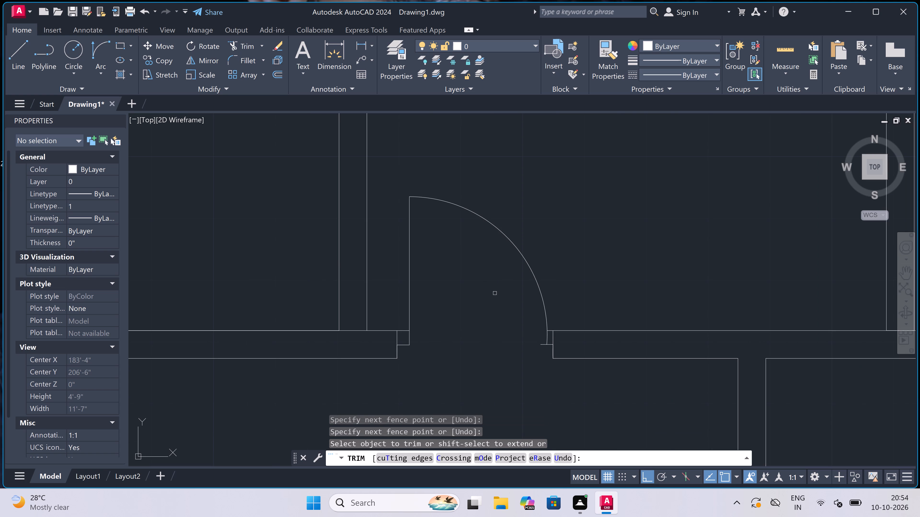
pyautogui.scroll(4, 549, 349)
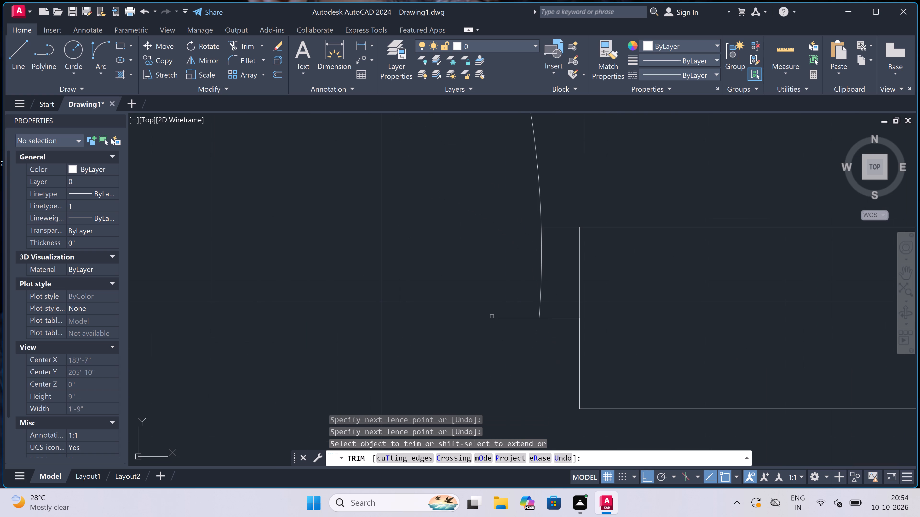
pyautogui.click(492, 316)
pyautogui.click(513, 324)
pyautogui.click(513, 316)
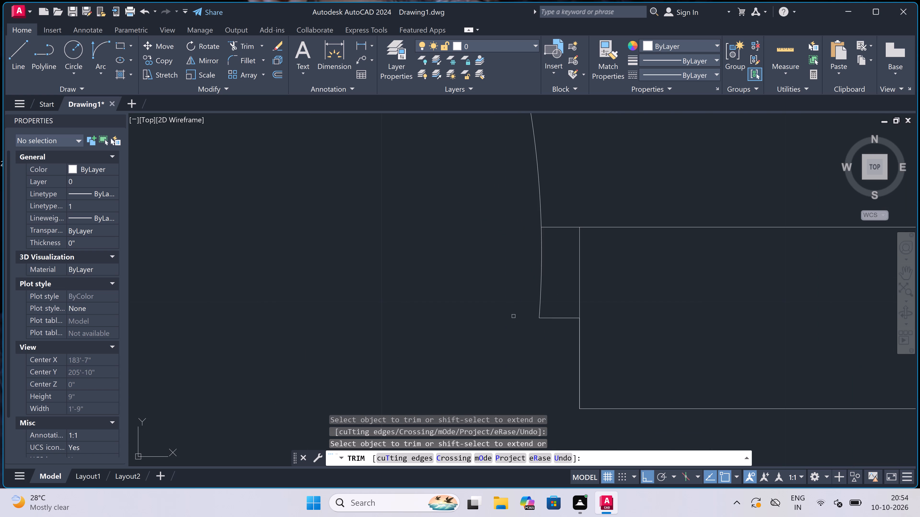
pyautogui.scroll(-3, 506, 316)
pyautogui.click(489, 321)
pyautogui.scroll(-1, 489, 321)
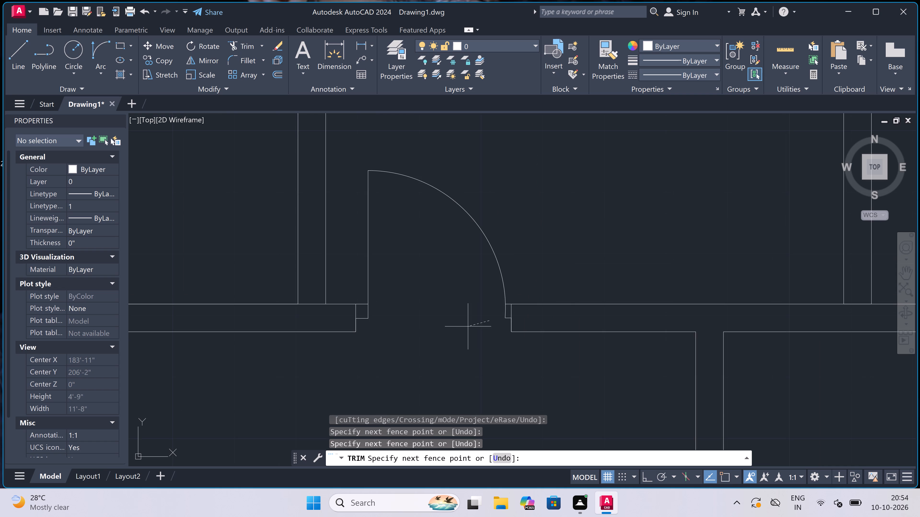
pyautogui.click(468, 326)
# Trim the wall line crossing the foot of the left walled compartment's left partition.
pyautogui.scroll(-3, 468, 326)
pyautogui.scroll(3, 427, 325)
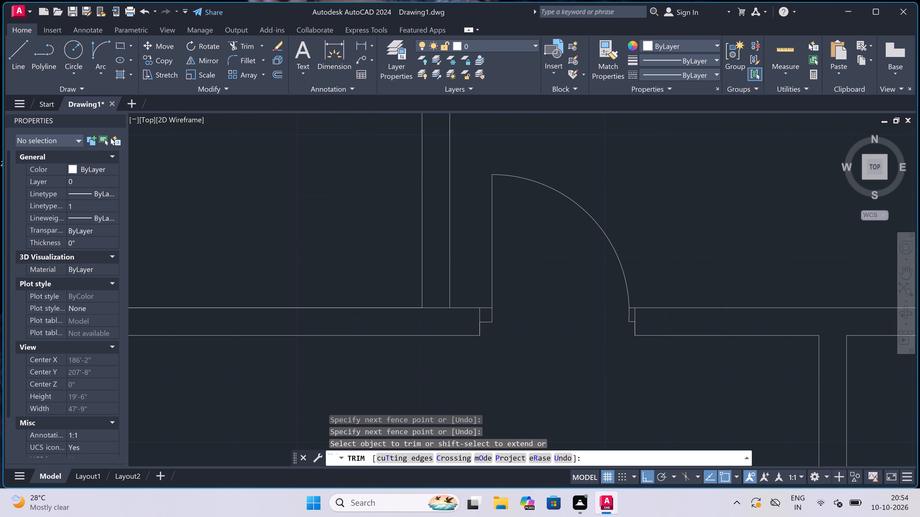
pyautogui.click(427, 324)
pyautogui.click(428, 290)
pyautogui.scroll(-4, 459, 369)
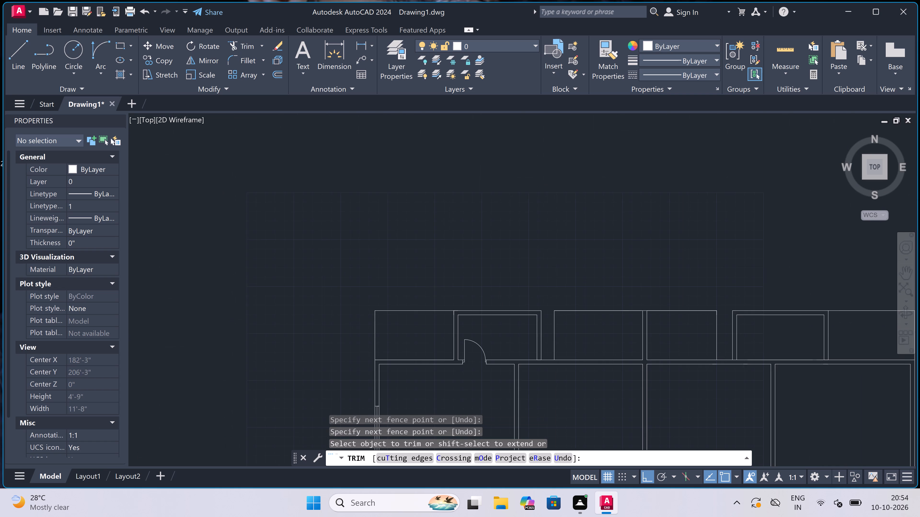
pyautogui.scroll(3, 425, 351)
pyautogui.press('Escape')
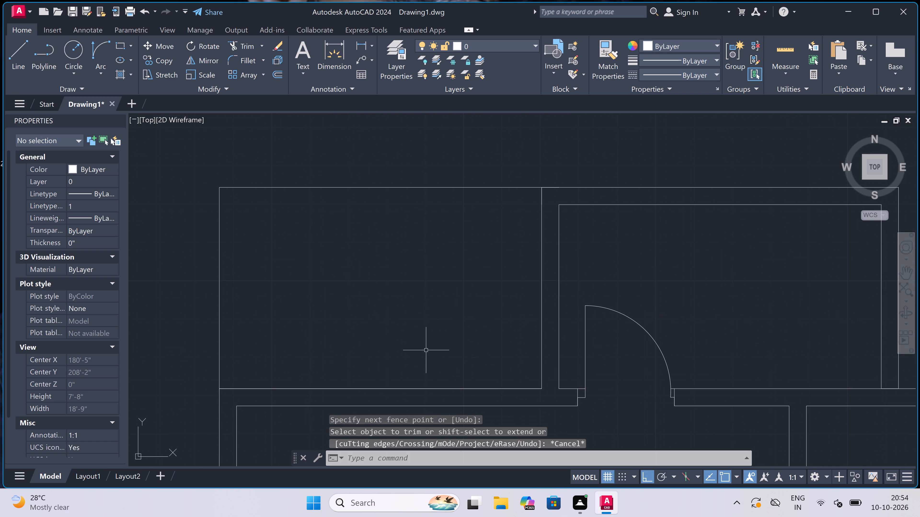
# Left of that partition, draw a jamb line across the wall, a 2" stub leftward from its middle and a 2' leaf upward.
pyautogui.write('l')
pyautogui.press('space')
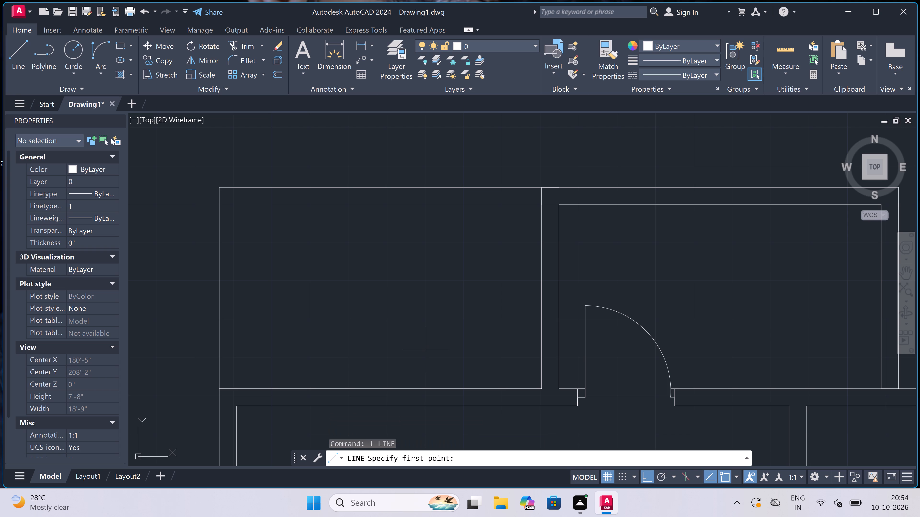
pyautogui.scroll(-2, 482, 322)
pyautogui.scroll(2, 503, 345)
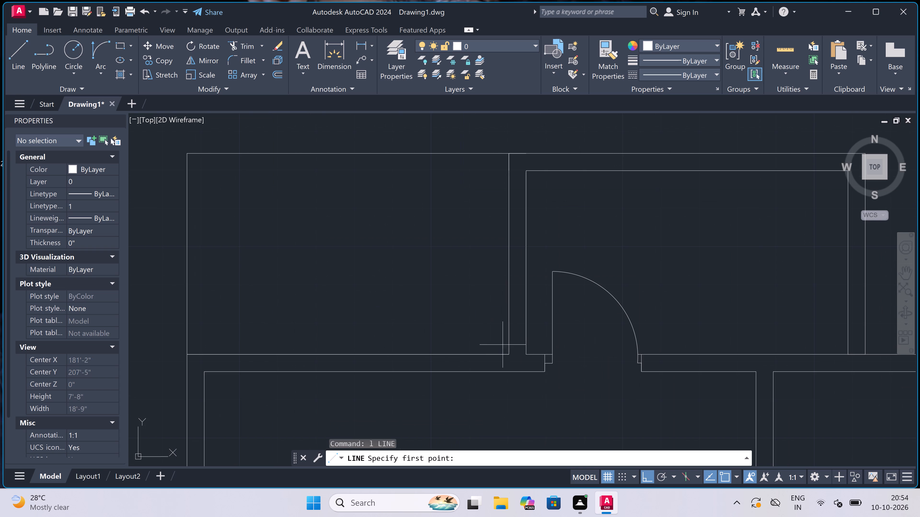
pyautogui.scroll(1, 491, 350)
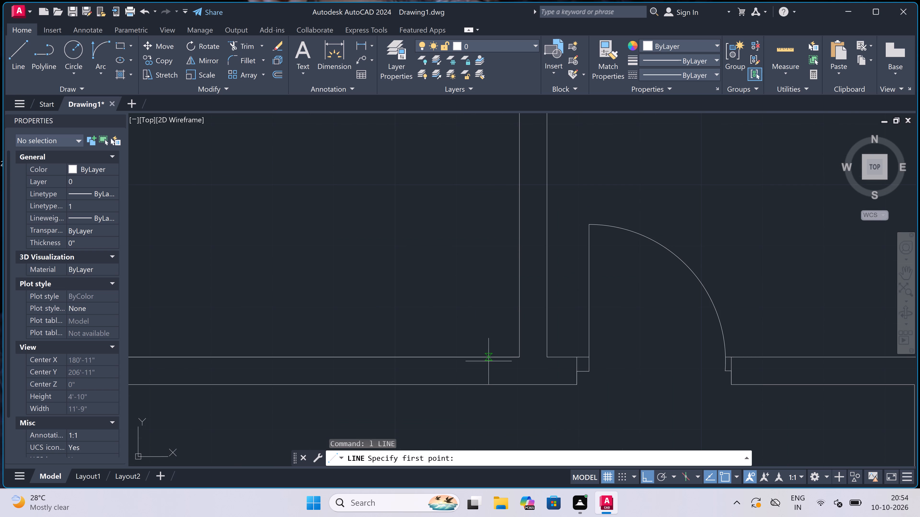
pyautogui.click(487, 357)
pyautogui.click(488, 382)
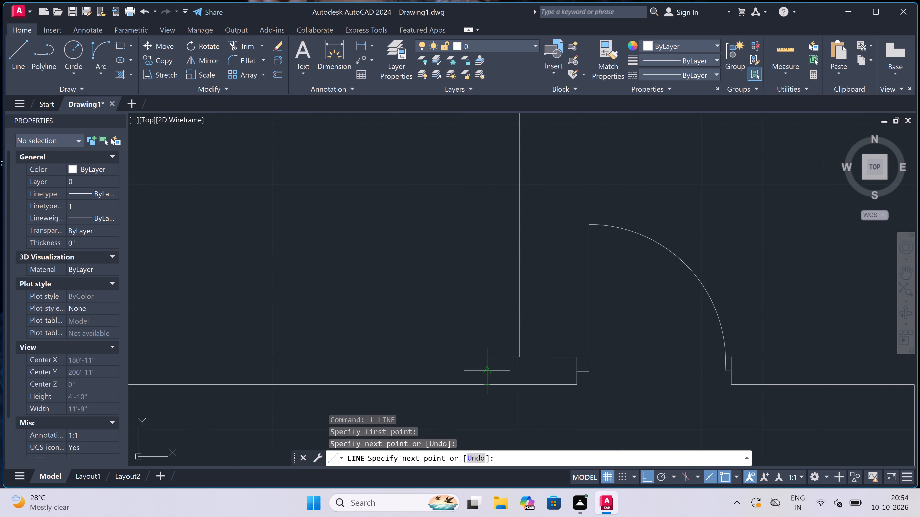
pyautogui.click(486, 370)
pyautogui.press('2')
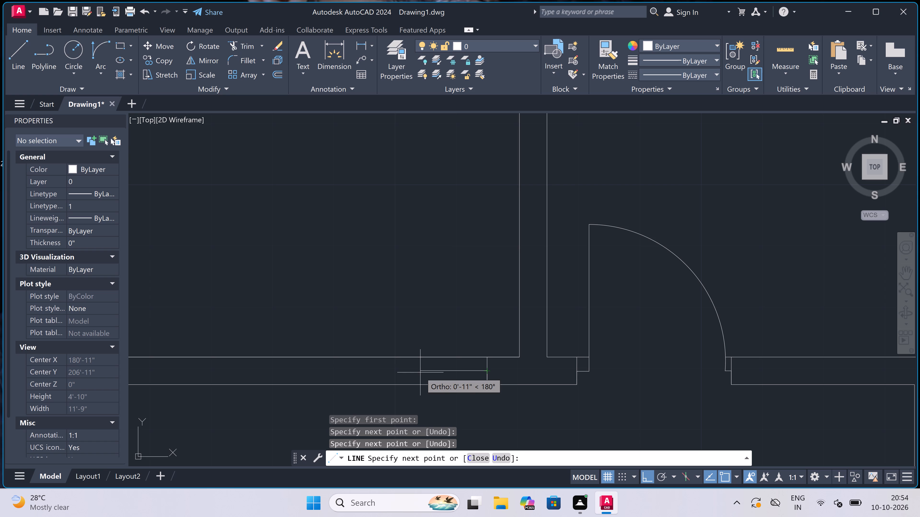
pyautogui.write('"')
pyautogui.press('space')
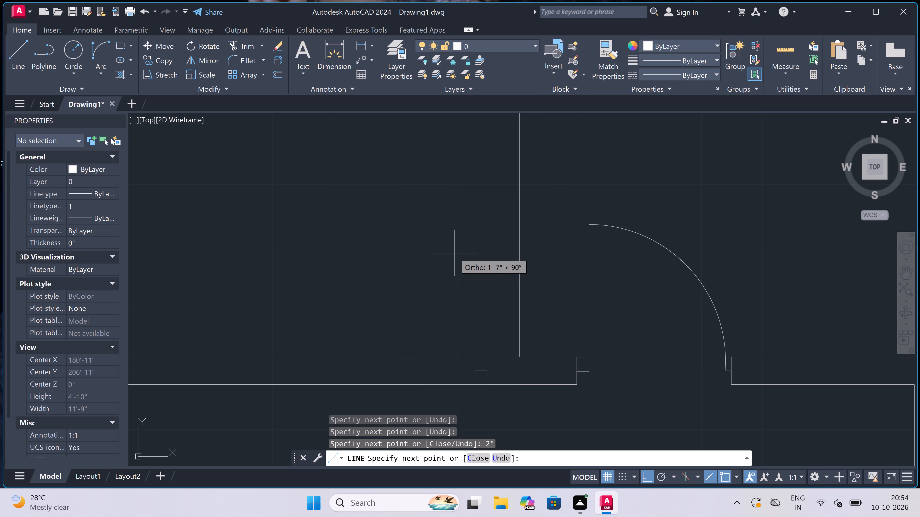
pyautogui.write("2'")
pyautogui.press('space')
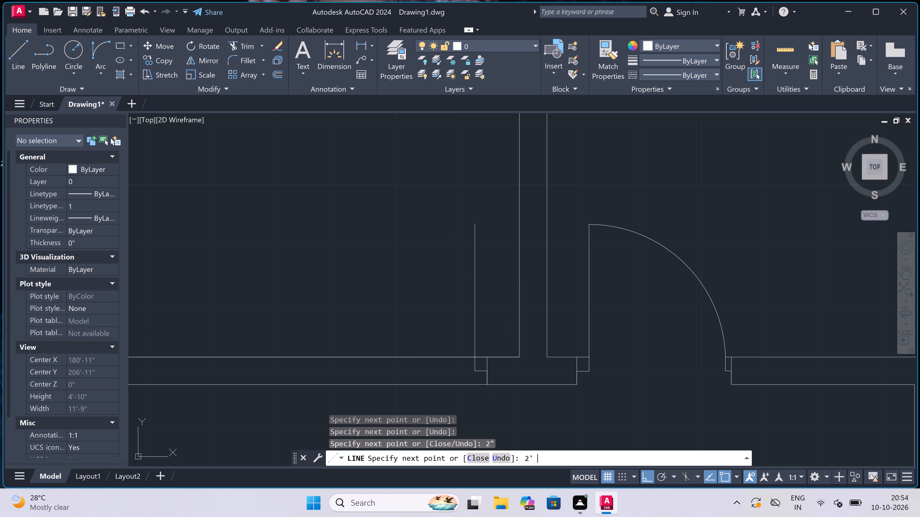
pyautogui.press('Escape')
# Draw the opposite jamb line across the wall left of the new leaf, with a 2" stub rightward from its middle.
pyautogui.press('space')
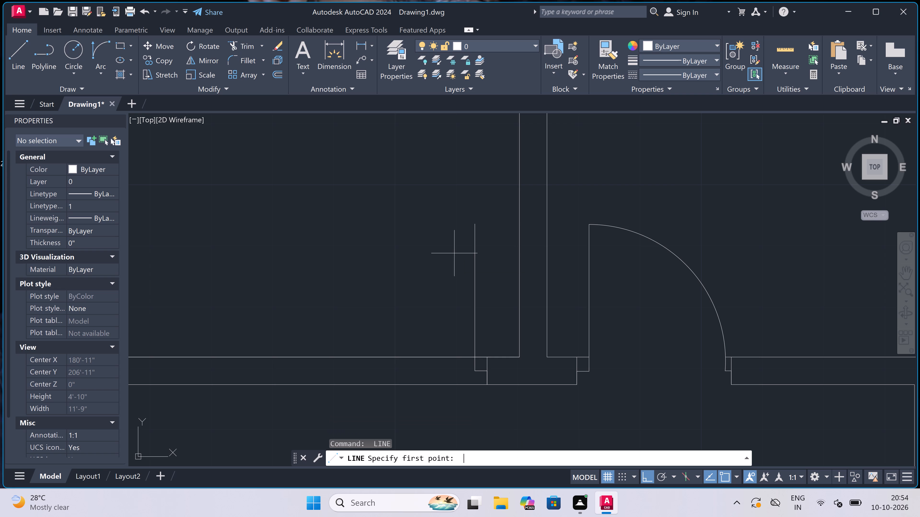
pyautogui.click(344, 357)
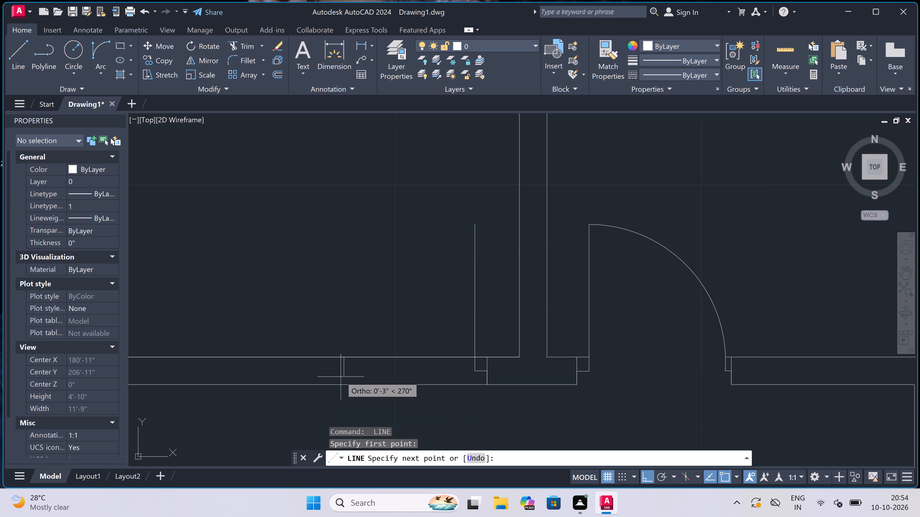
pyautogui.moveTo(344, 382); pyautogui.dragTo(351, 388)
pyautogui.moveTo(345, 370); pyautogui.dragTo(347, 370)
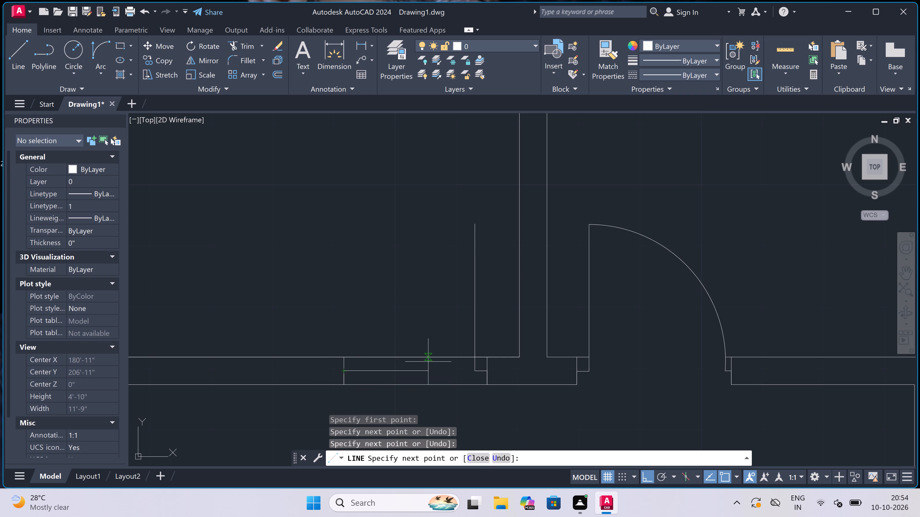
pyautogui.press('2')
pyautogui.write('"')
pyautogui.press('space')
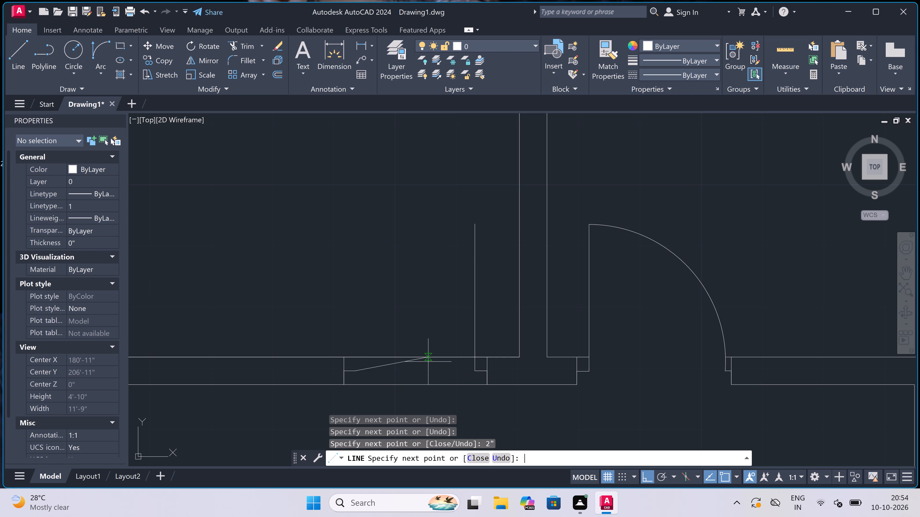
pyautogui.press('Escape')
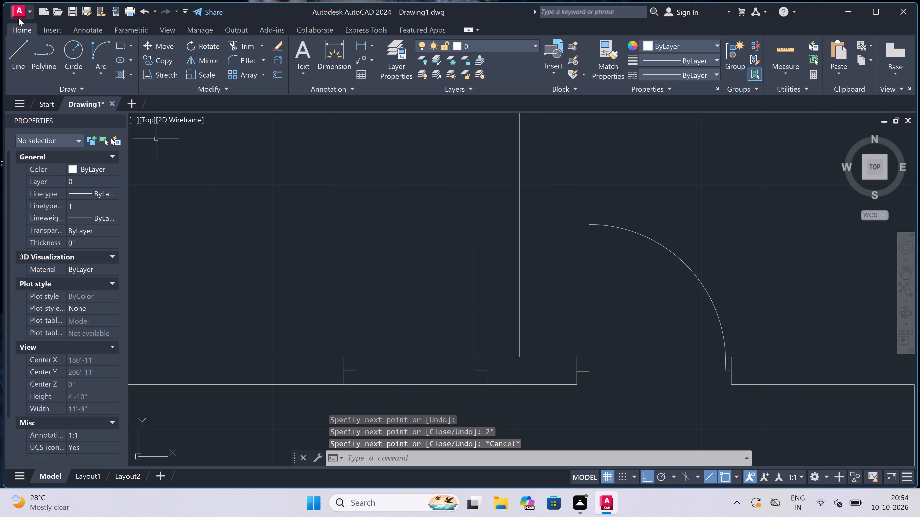
# Draw the swing arc from this leaf's upper end to the left jamb's stub, bulging to the upper left.
pyautogui.click(99, 49)
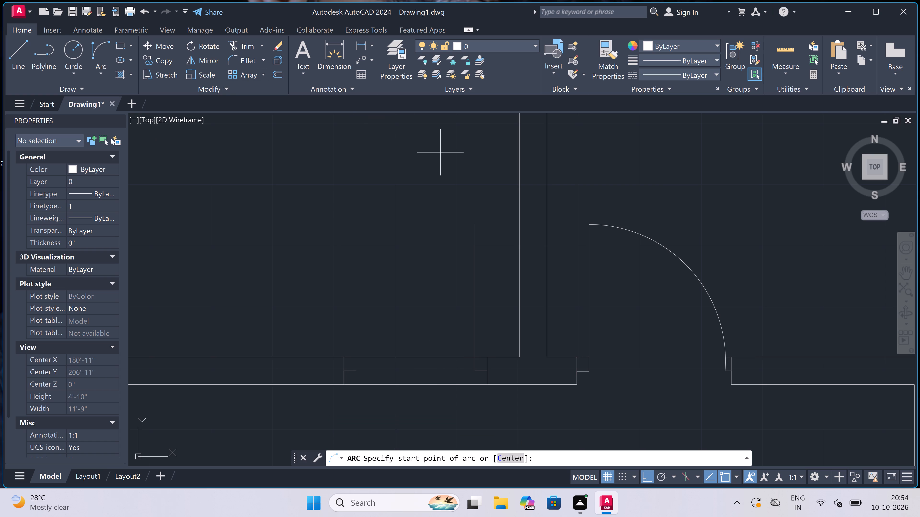
pyautogui.click(475, 221)
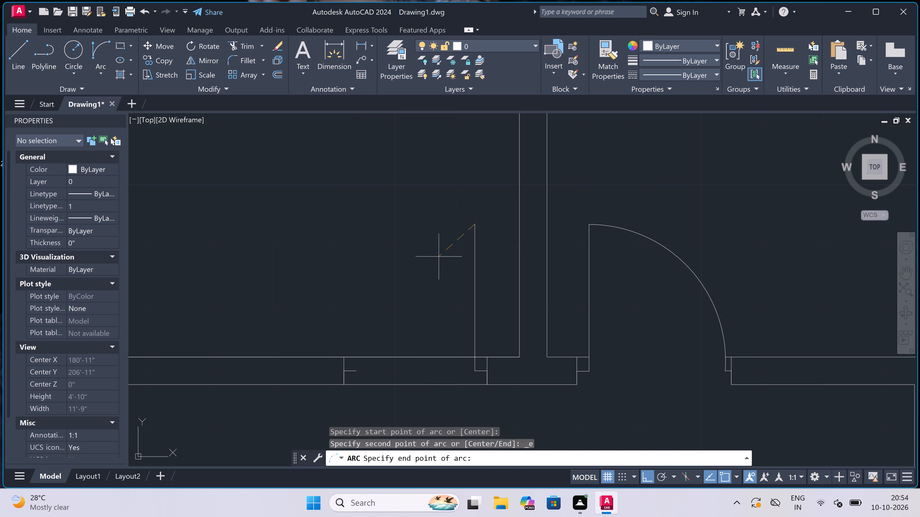
pyautogui.click(357, 369)
pyautogui.click(329, 264)
# Trim both wall lines across the door opening of the far-left compartment.
pyautogui.scroll(-2, 409, 268)
pyautogui.scroll(1, 417, 277)
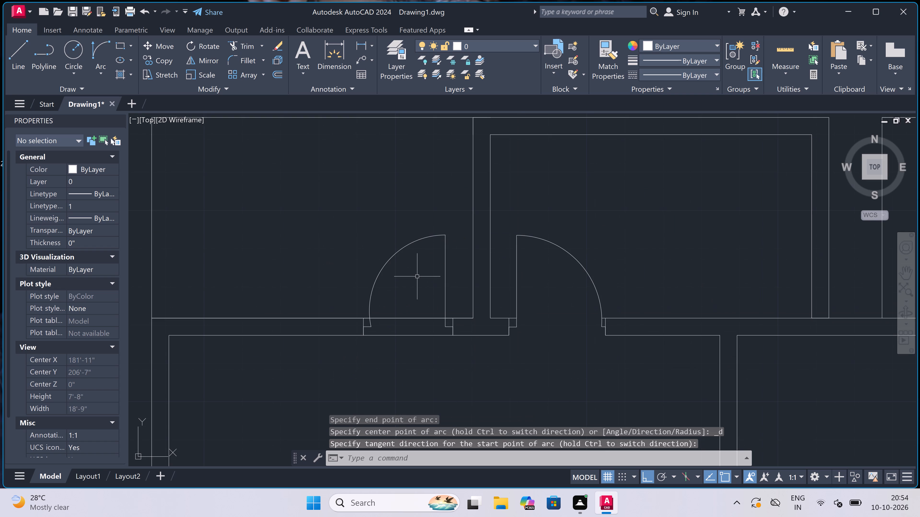
pyautogui.write('tr')
pyautogui.press('space')
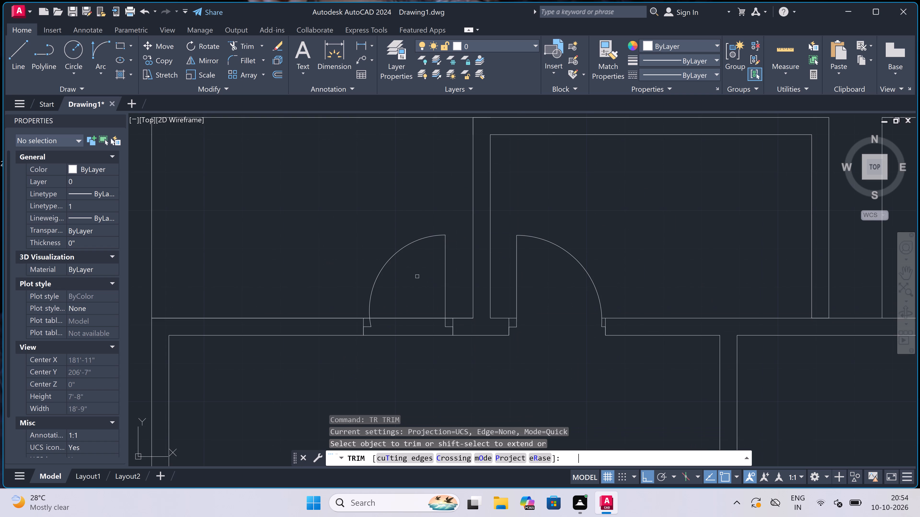
pyautogui.click(417, 272)
pyautogui.click(414, 371)
pyautogui.scroll(-2, 416, 304)
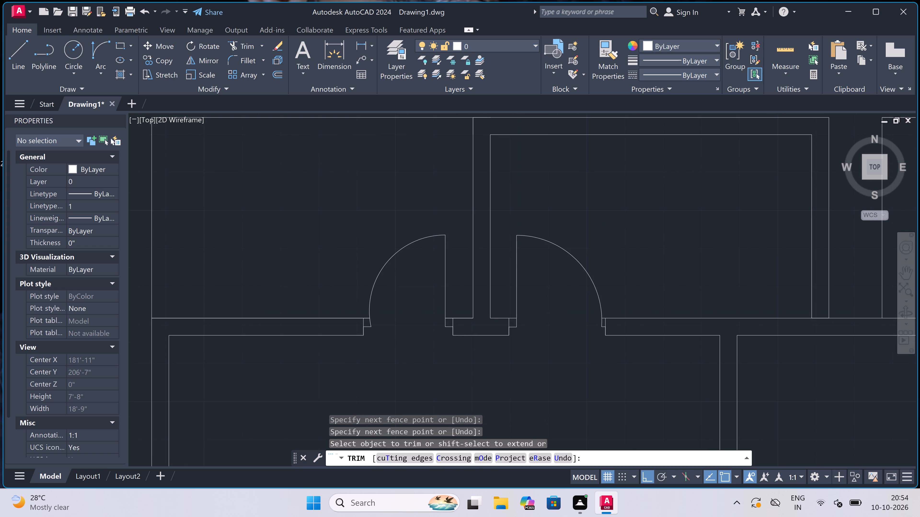
pyautogui.scroll(-2, 456, 290)
pyautogui.scroll(2, 603, 276)
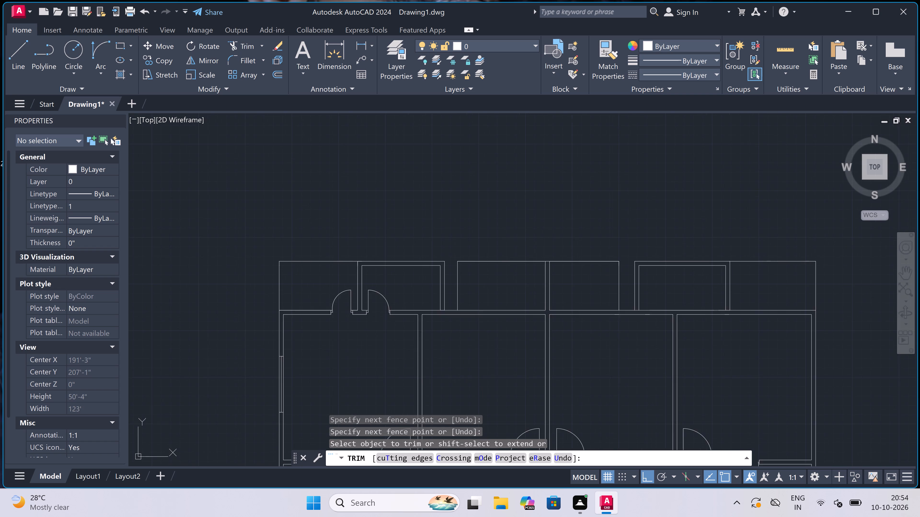
# Near the left end of the middle-left compartment's lower wall, draw a jamb line across it, a 2" stub rightward from its middle and a 2' leaf upward.
pyautogui.press('Escape')
pyautogui.write('l')
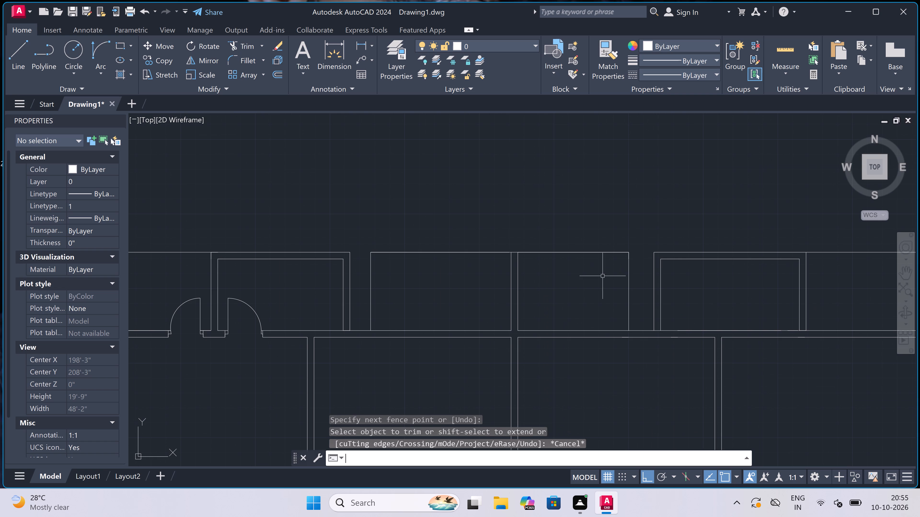
pyautogui.press('space')
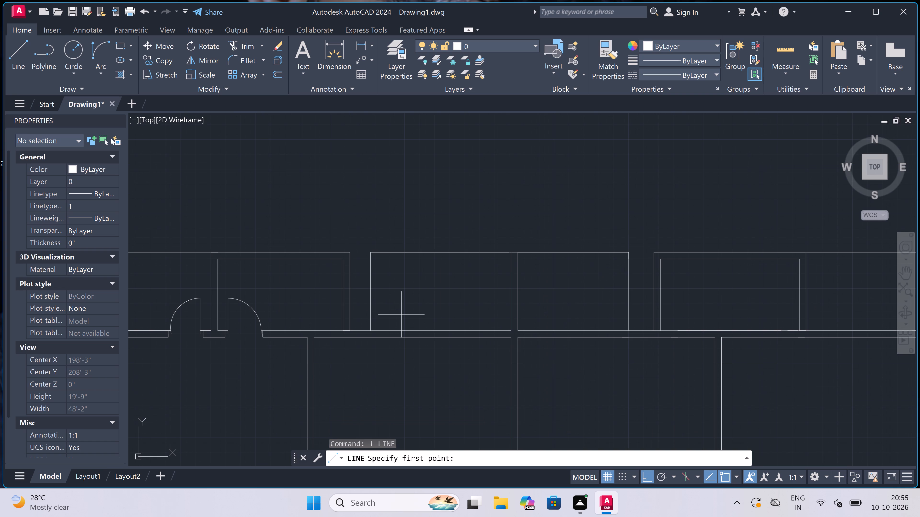
pyautogui.scroll(2, 324, 331)
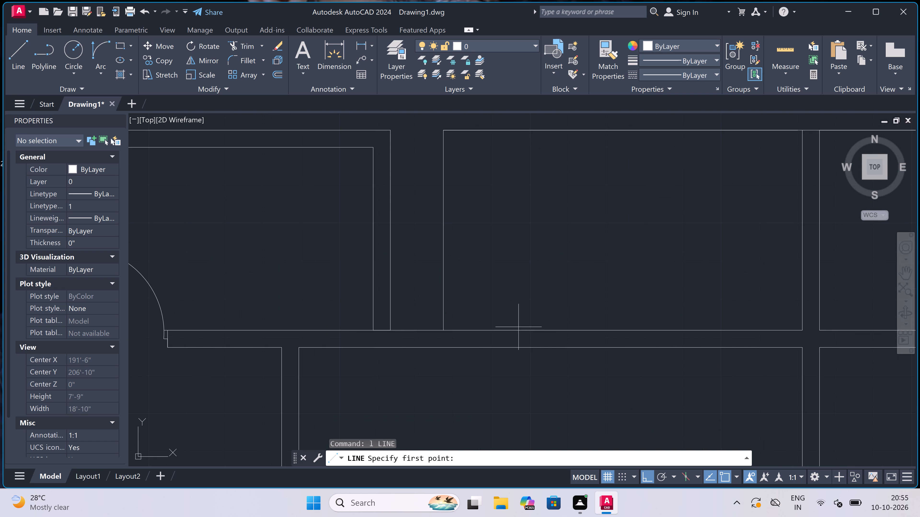
pyautogui.scroll(1, 481, 332)
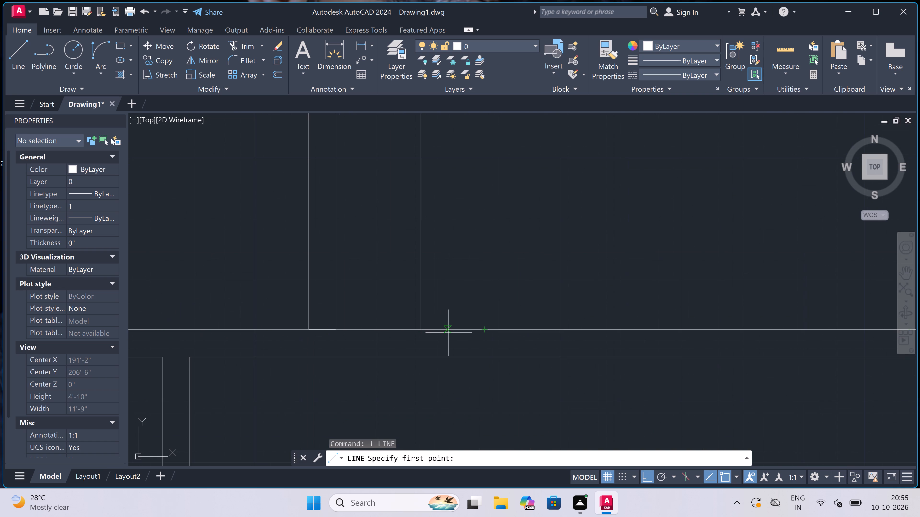
pyautogui.click(455, 330)
pyautogui.click(453, 361)
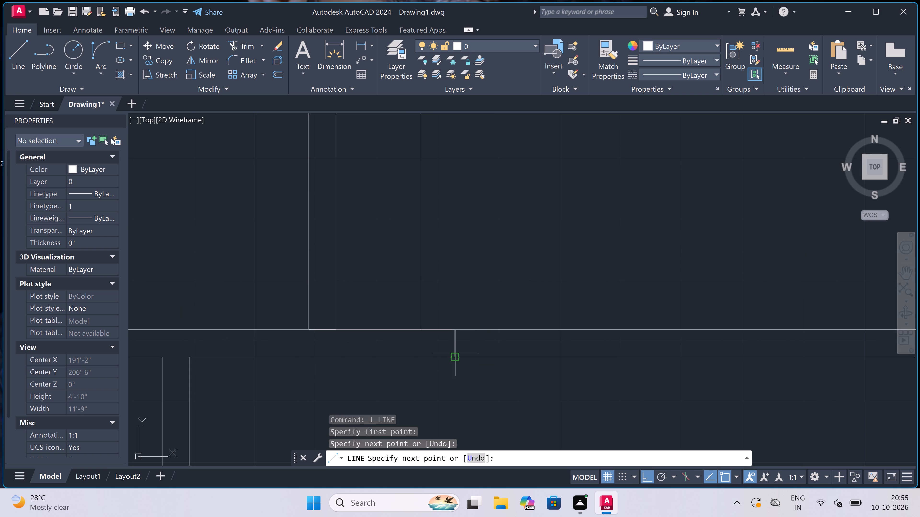
pyautogui.click(456, 346)
pyautogui.write('2"')
pyautogui.press('space')
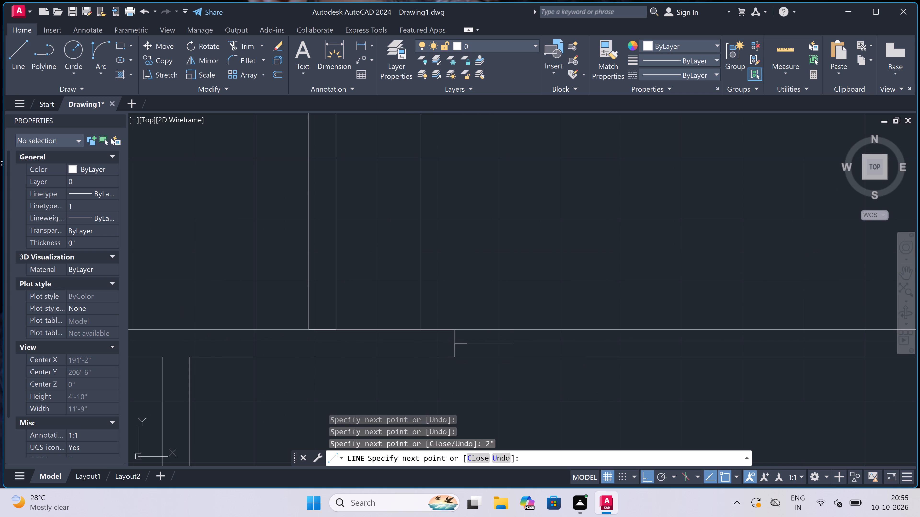
pyautogui.write("2'")
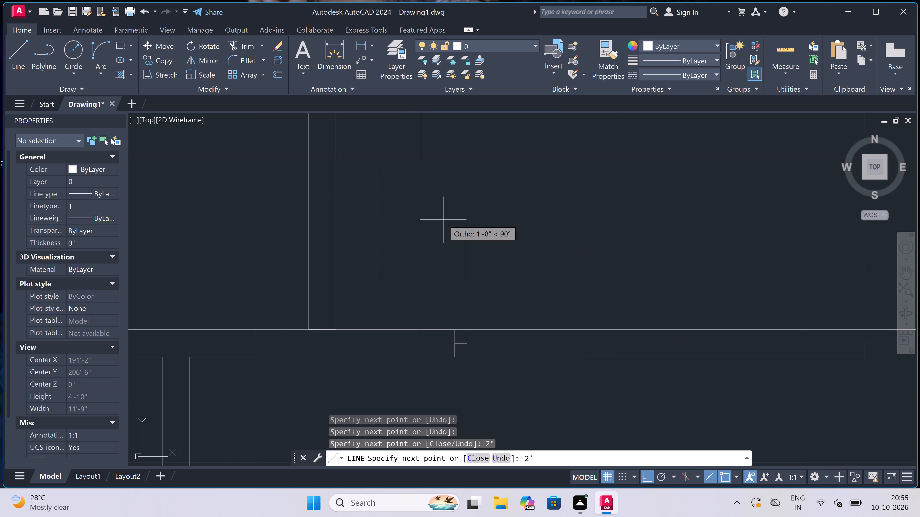
pyautogui.press('space')
pyautogui.press('Escape')
# Draw the opposite jamb line across the wall right of the new leaf, with a 2" stub leftward from its middle.
pyautogui.press('space')
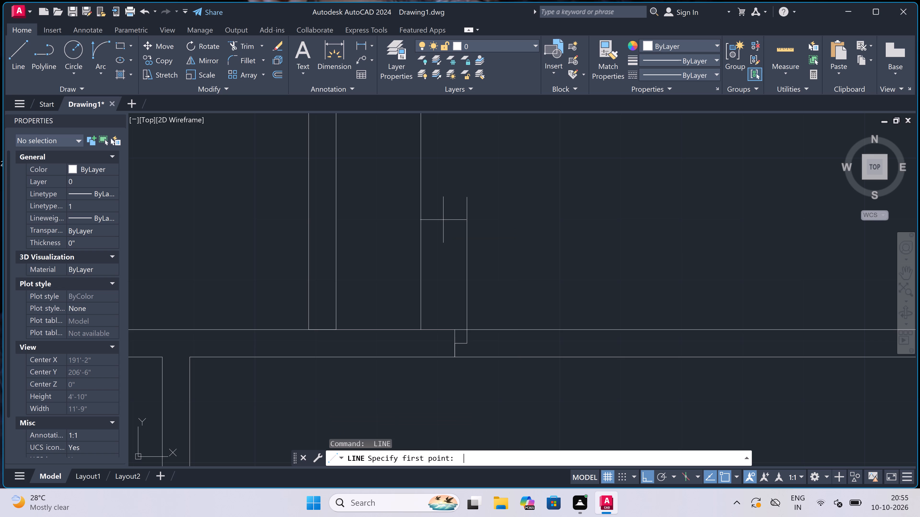
pyautogui.scroll(-3, 444, 220)
pyautogui.scroll(1, 489, 216)
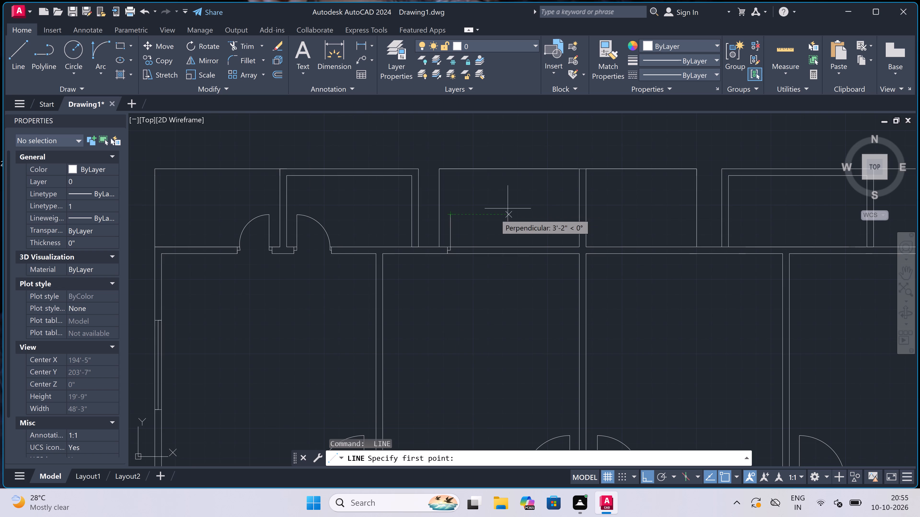
pyautogui.scroll(2, 490, 216)
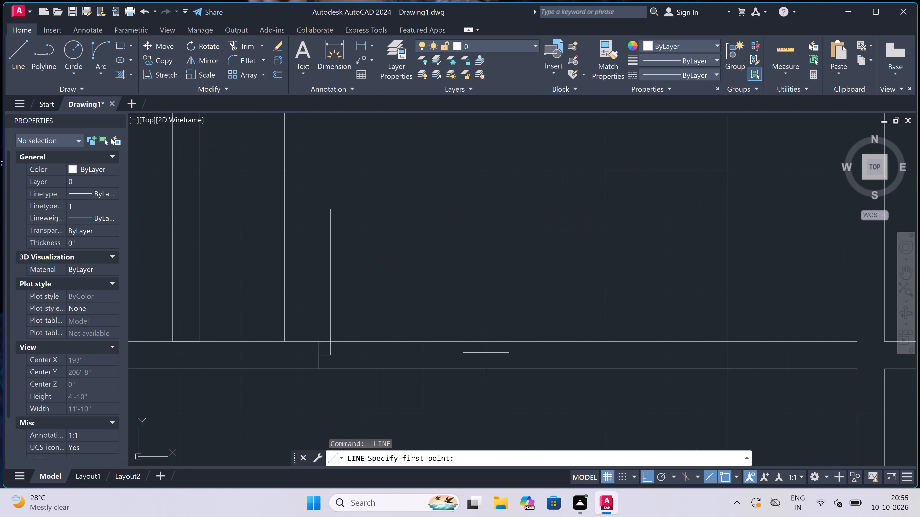
pyautogui.click(467, 344)
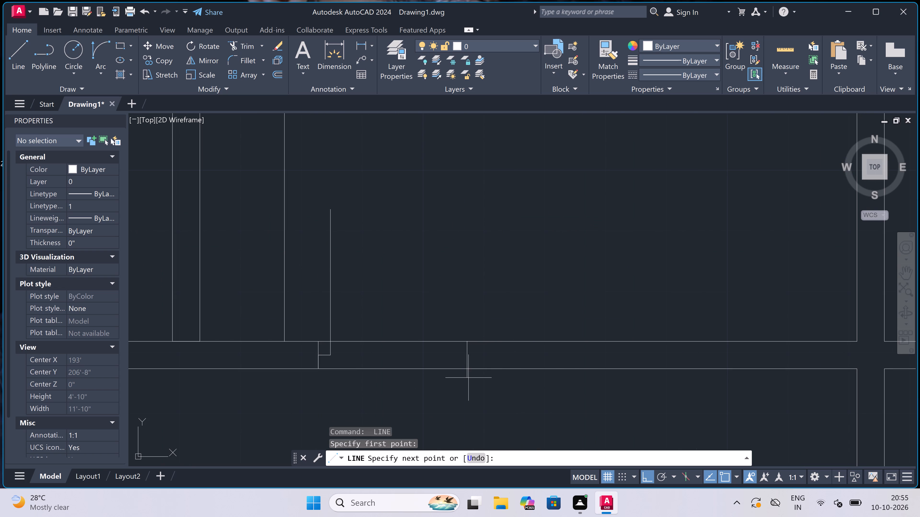
pyautogui.click(466, 366)
pyautogui.click(463, 351)
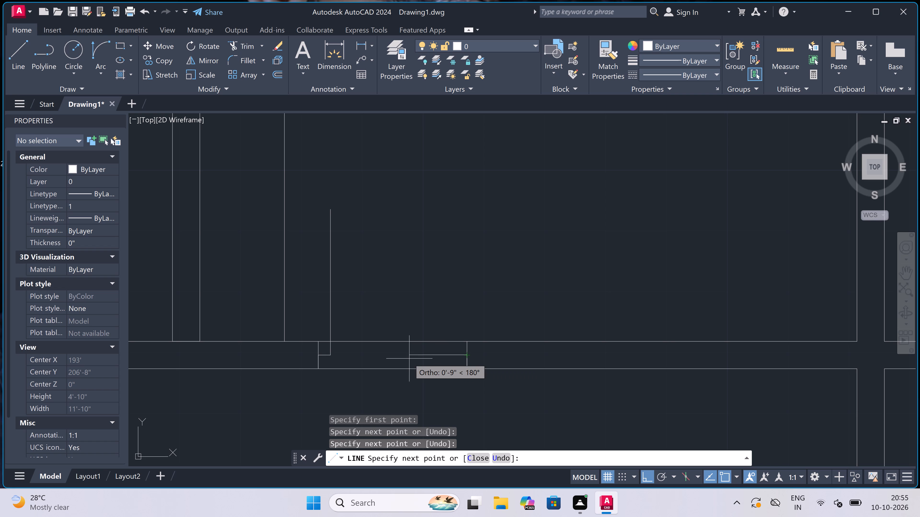
pyautogui.press('2')
pyautogui.write('"')
pyautogui.press('space')
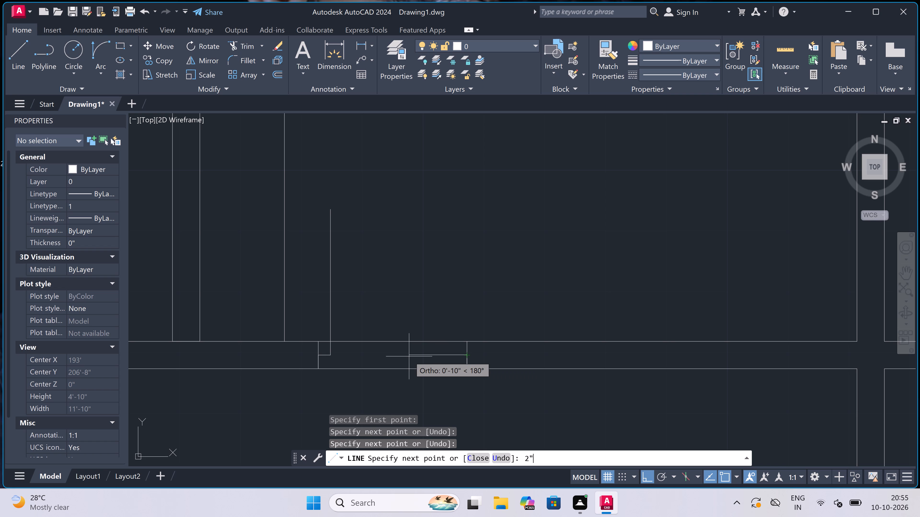
pyautogui.press('Escape')
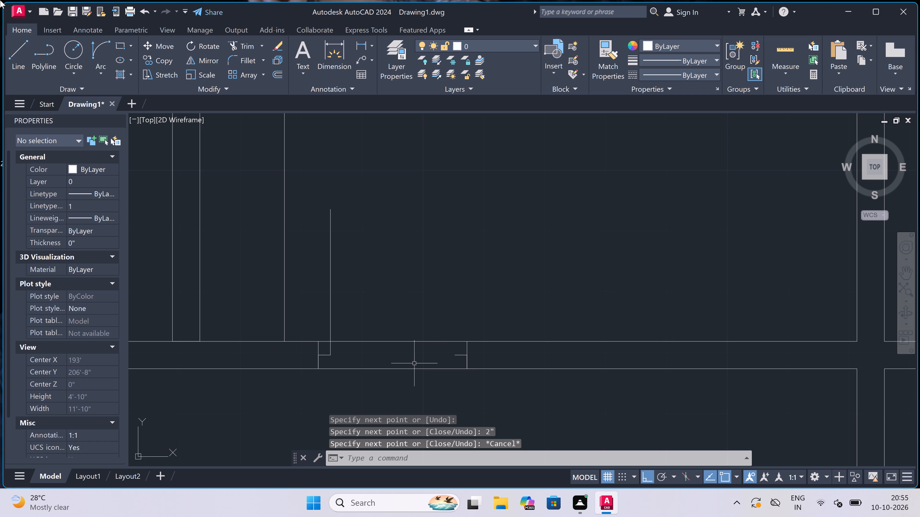
# Draw the swing arc from this leaf's upper end to the right jamb's stub, bulging to the upper right.
pyautogui.click(102, 49)
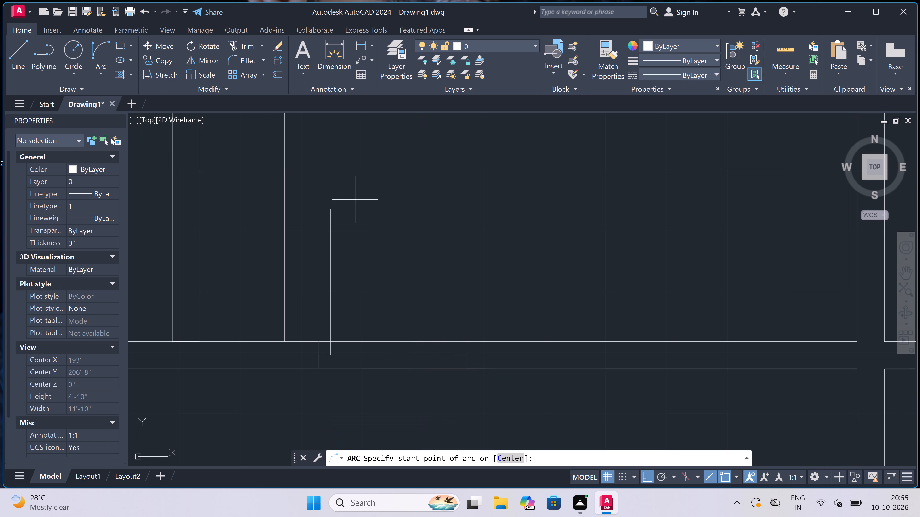
pyautogui.click(335, 211)
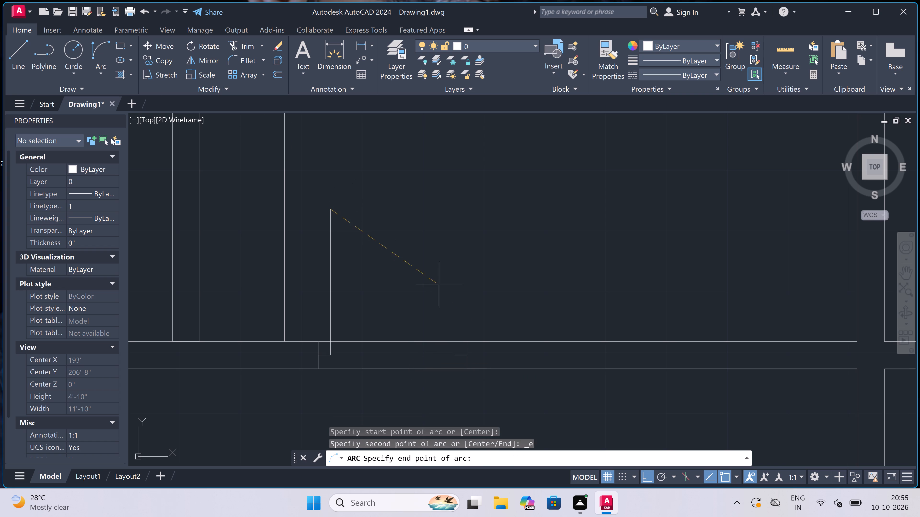
pyautogui.click(458, 355)
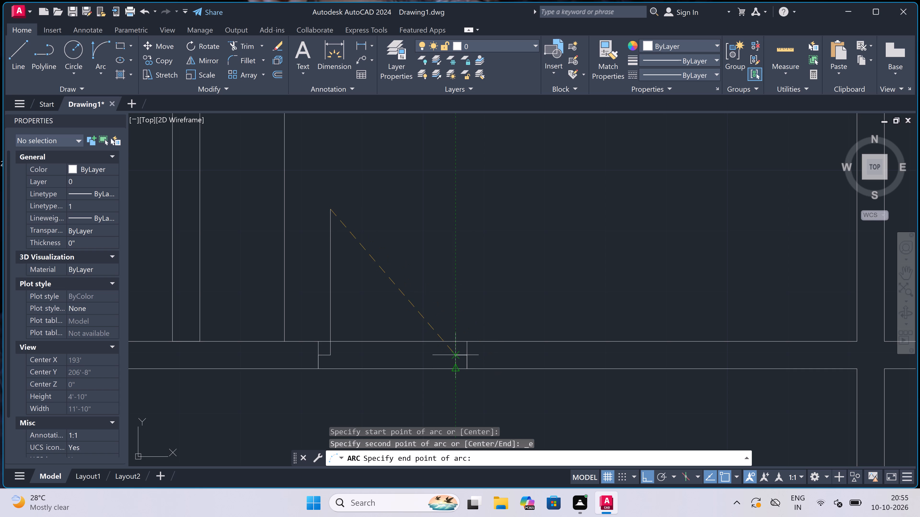
pyautogui.click(501, 276)
# Trim both wall lines across the door opening of the middle-left compartment.
pyautogui.write('tr')
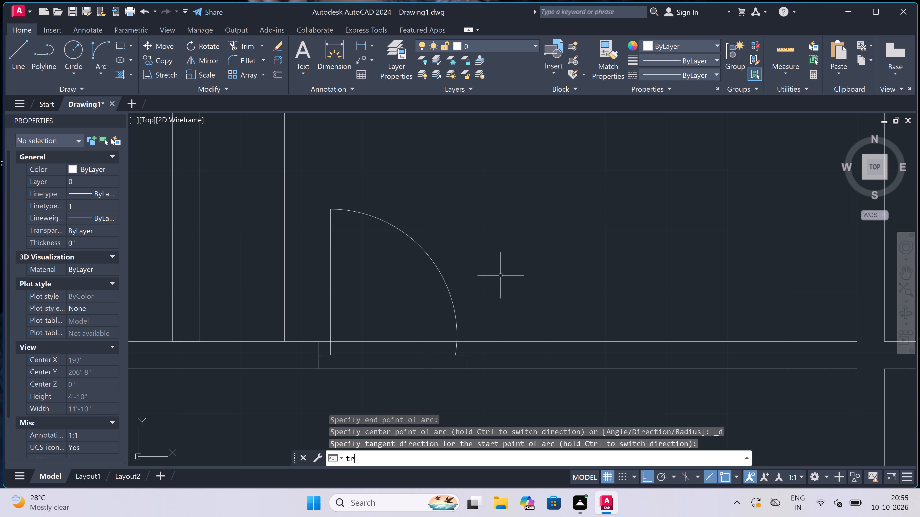
pyautogui.press('space')
pyautogui.scroll(-2, 513, 243)
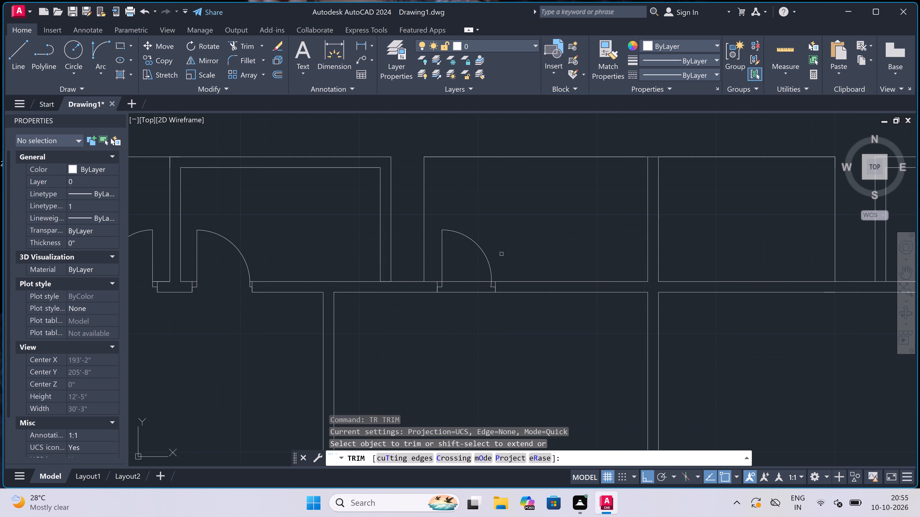
pyautogui.click(474, 266)
pyautogui.click(473, 322)
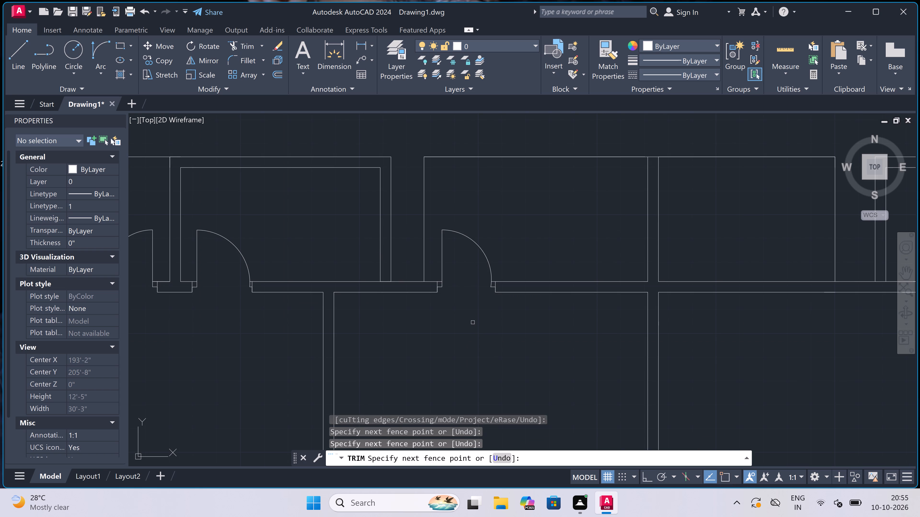
pyautogui.scroll(-2, 463, 304)
pyautogui.scroll(2, 596, 287)
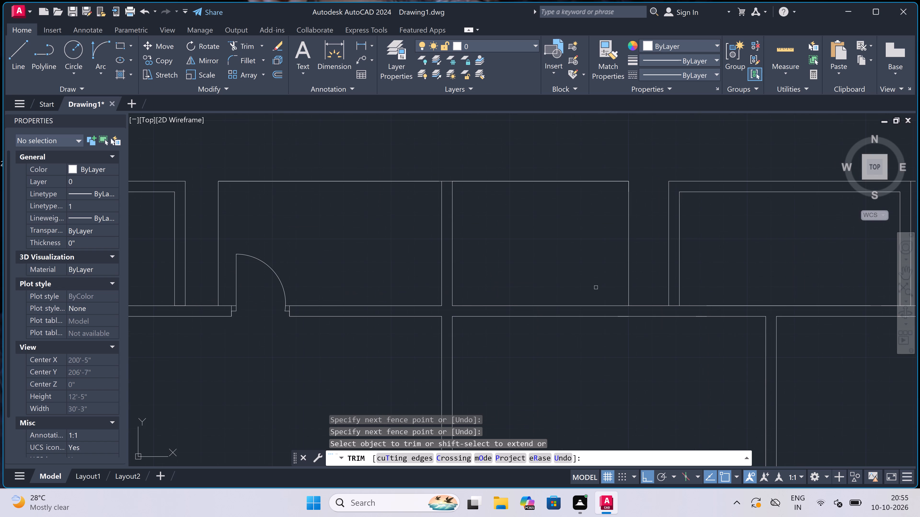
pyautogui.press('Escape')
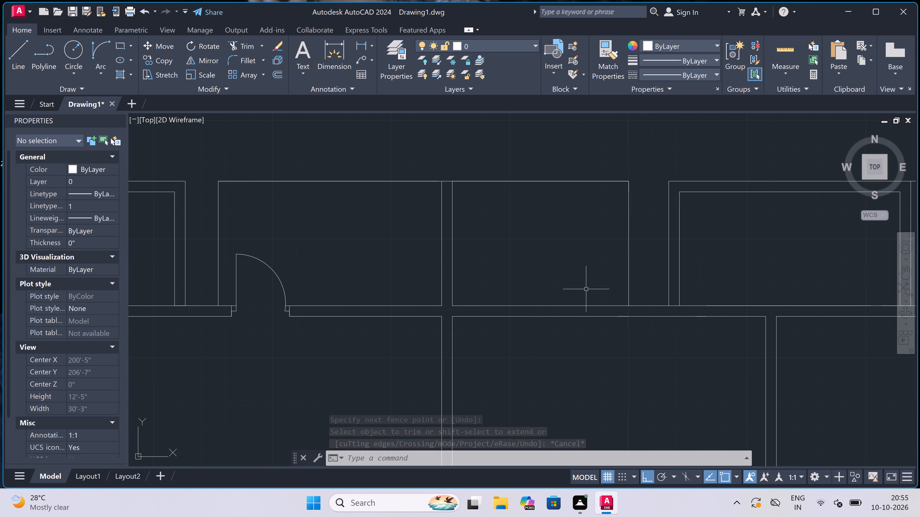
# Near the right end of the middle-right compartment's lower wall, draw a jamb line across it, a 2" stub leftward from its middle and a 2' leaf upward.
pyautogui.scroll(1, 640, 280)
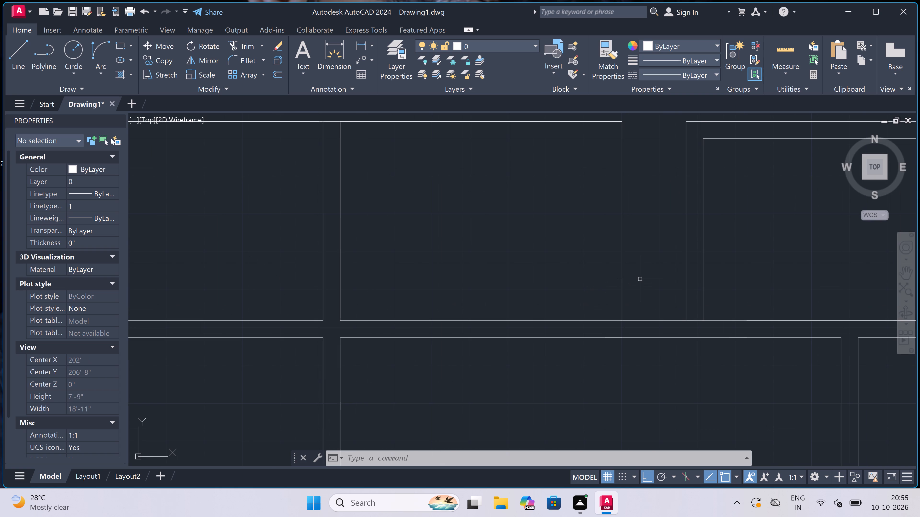
pyautogui.write('l')
pyautogui.press('space')
pyautogui.scroll(2, 639, 280)
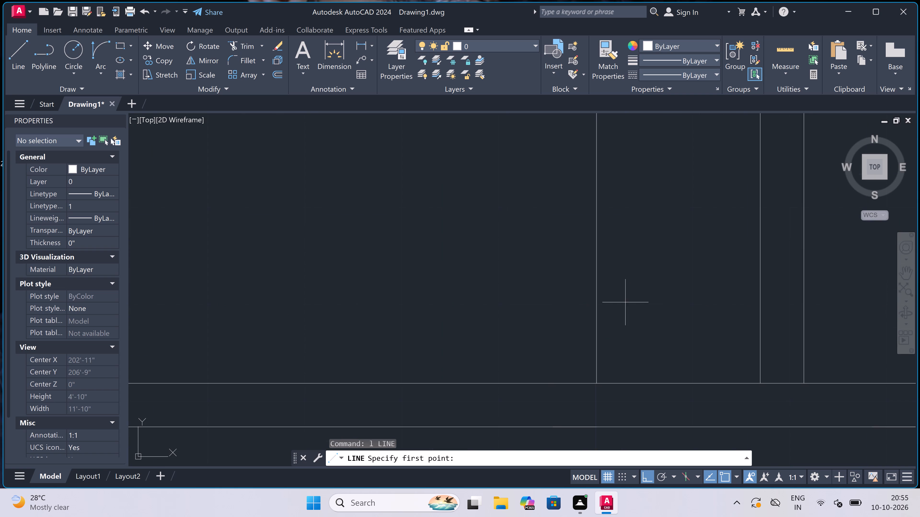
pyautogui.moveTo(562, 384); pyautogui.dragTo(562, 386)
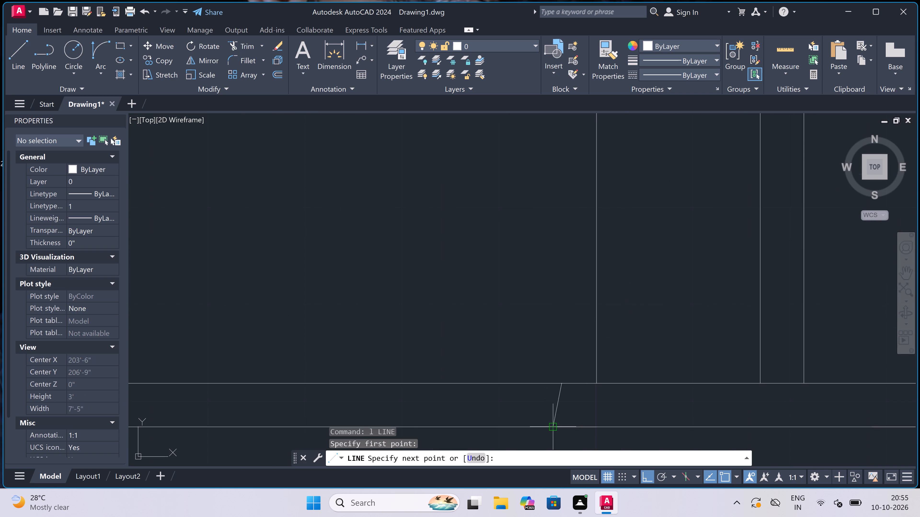
pyautogui.click(556, 429)
pyautogui.hotkey('ctrl', 'z')
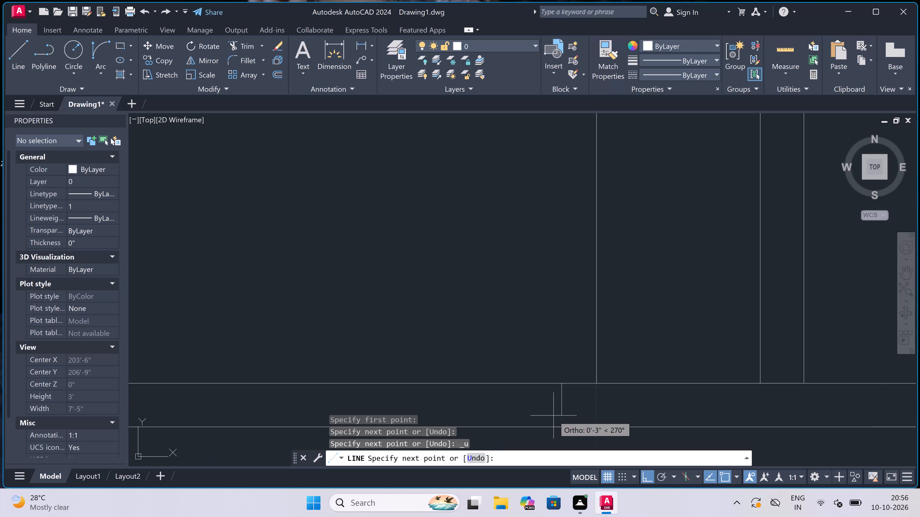
pyautogui.scroll(-3, 554, 365)
pyautogui.scroll(2, 556, 384)
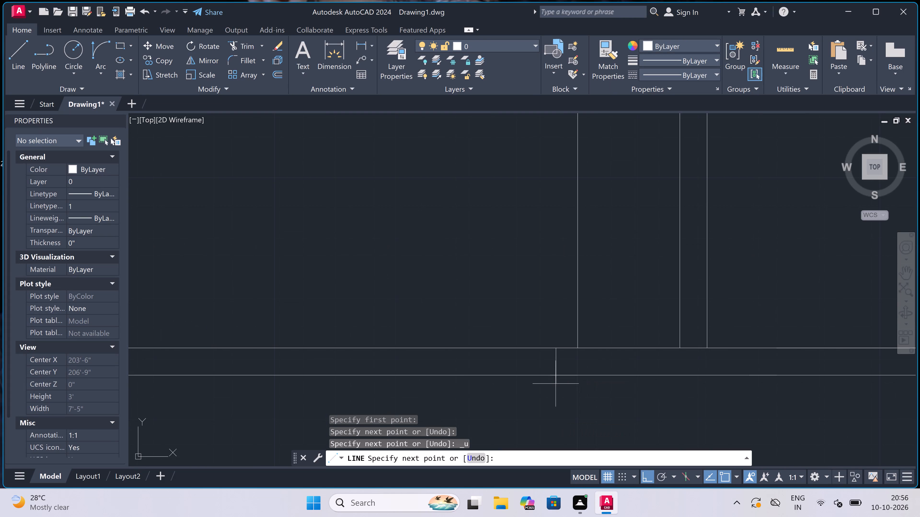
pyautogui.scroll(1, 553, 372)
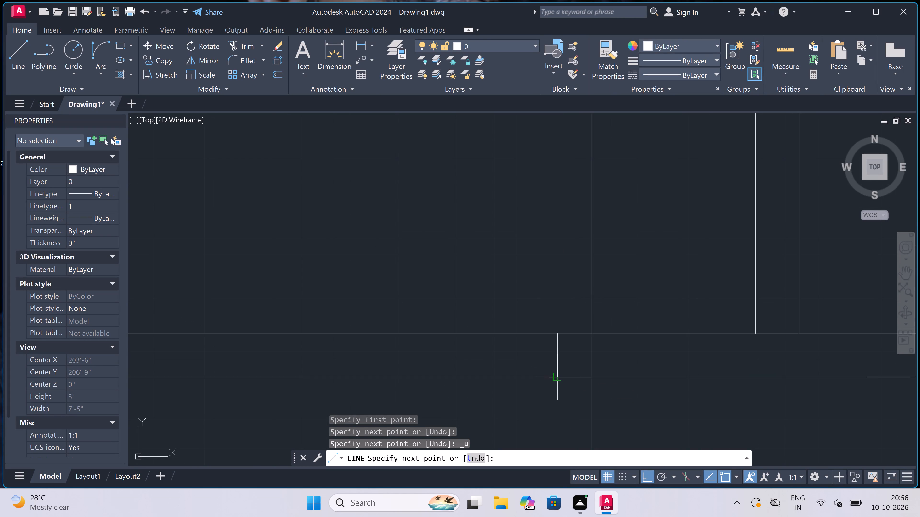
pyautogui.click(556, 378)
pyautogui.click(558, 356)
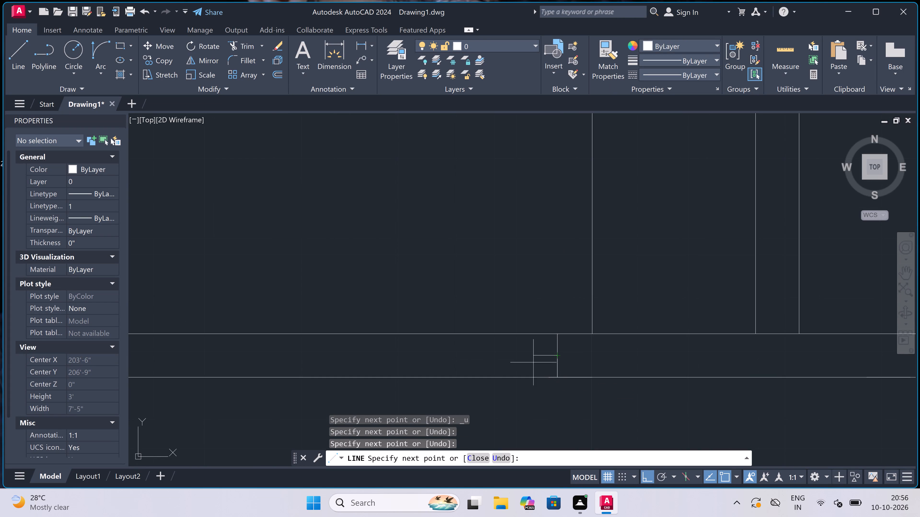
pyautogui.write('2"')
pyautogui.press('space')
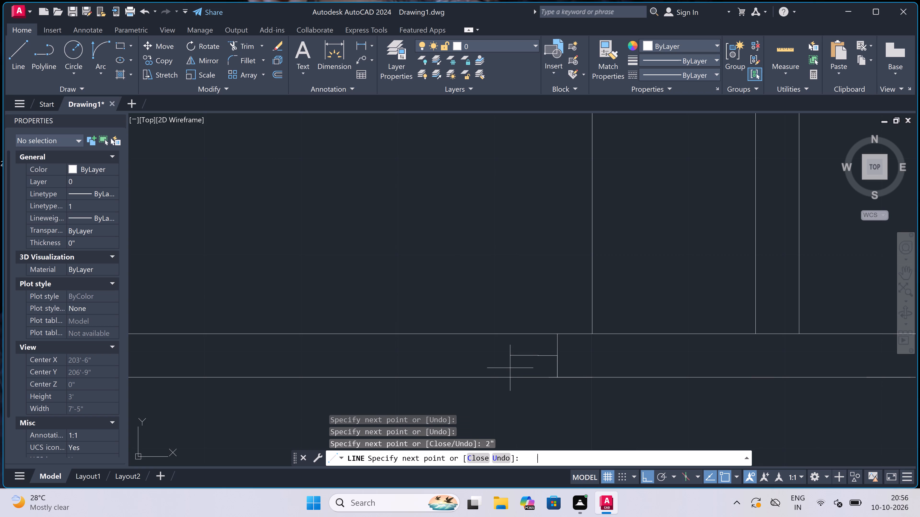
pyautogui.write("2'")
pyautogui.press('space')
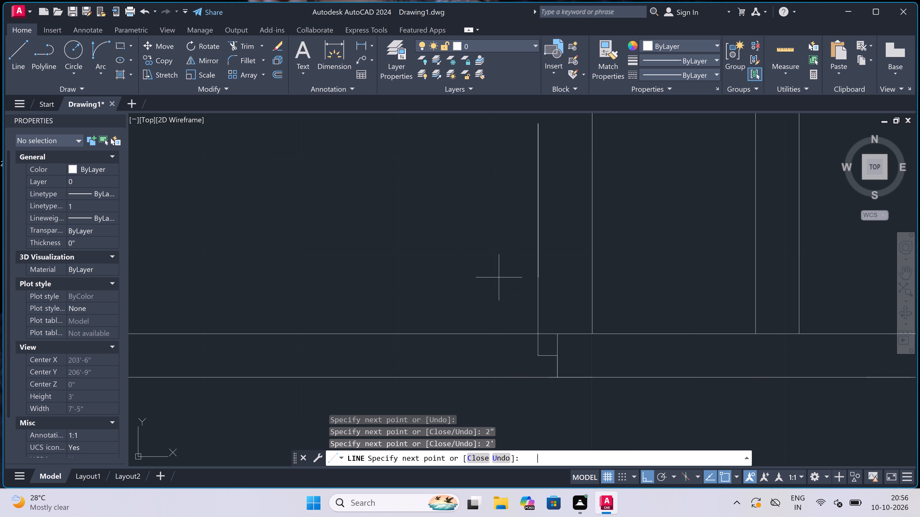
pyautogui.press('Escape')
# Draw the opposite jamb line across the wall left of this leaf, with a 2" stub rightward from its middle.
pyautogui.press('space')
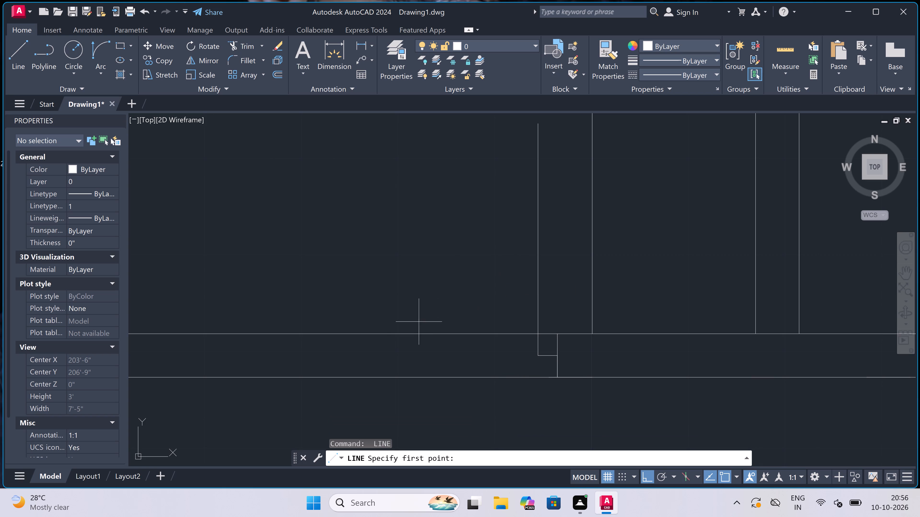
pyautogui.click(347, 334)
pyautogui.click(346, 376)
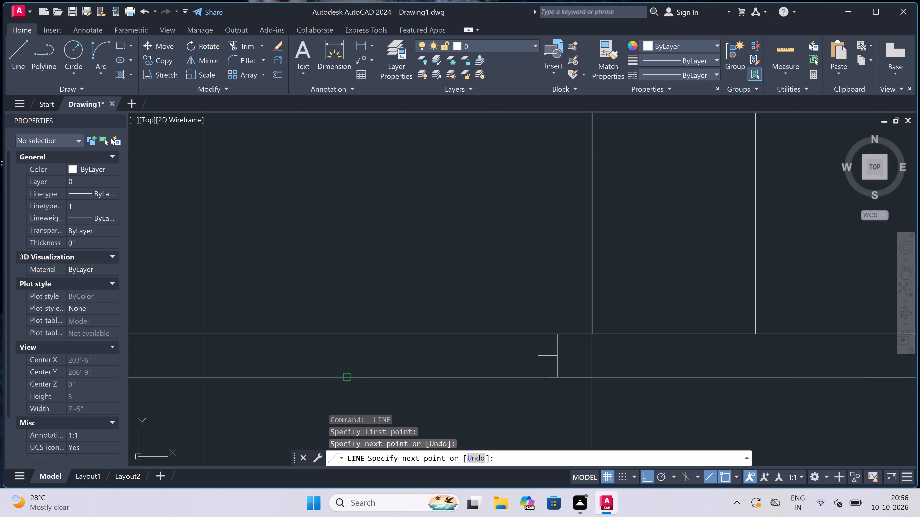
pyautogui.click(346, 356)
pyautogui.write('2"')
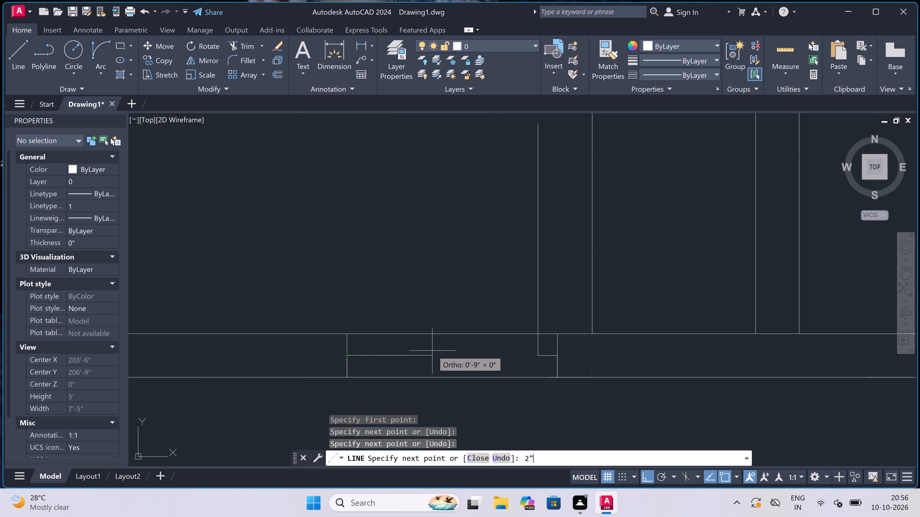
pyautogui.press('space')
pyautogui.press('Escape')
pyautogui.scroll(-1, 431, 350)
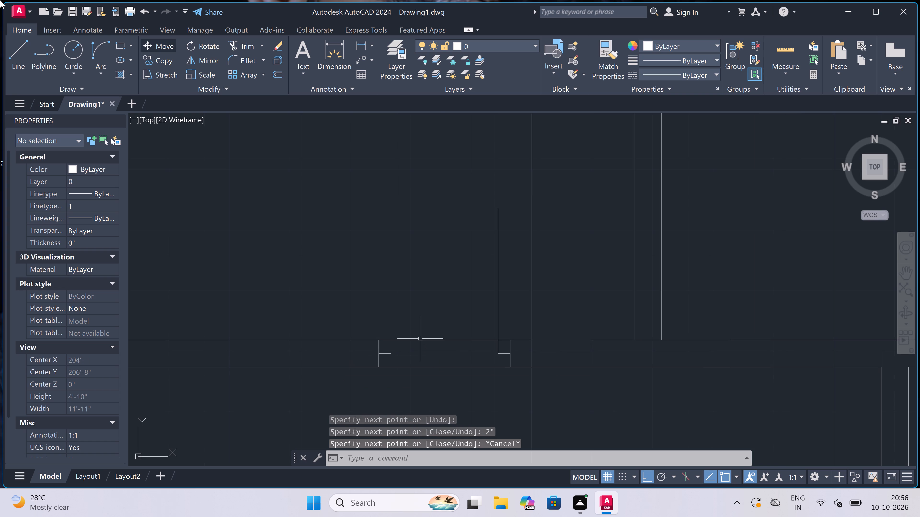
# Draw the swing arc from the middle-right compartment's leaf top to the left jamb's stub, bulging to the upper left.
pyautogui.click(93, 48)
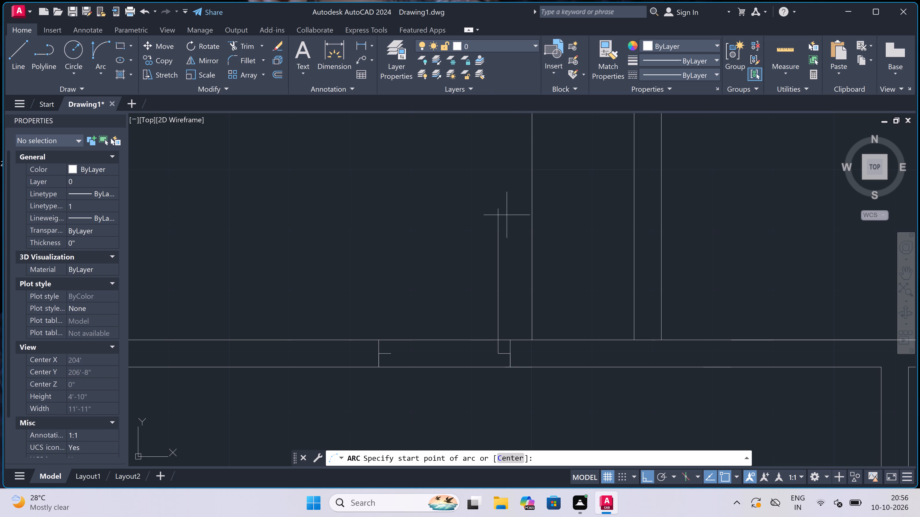
pyautogui.click(500, 211)
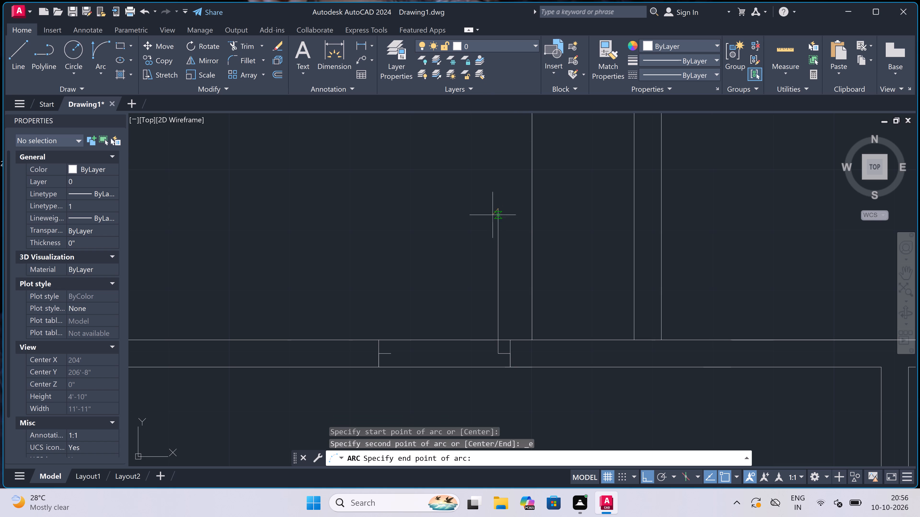
pyautogui.click(393, 356)
pyautogui.click(363, 286)
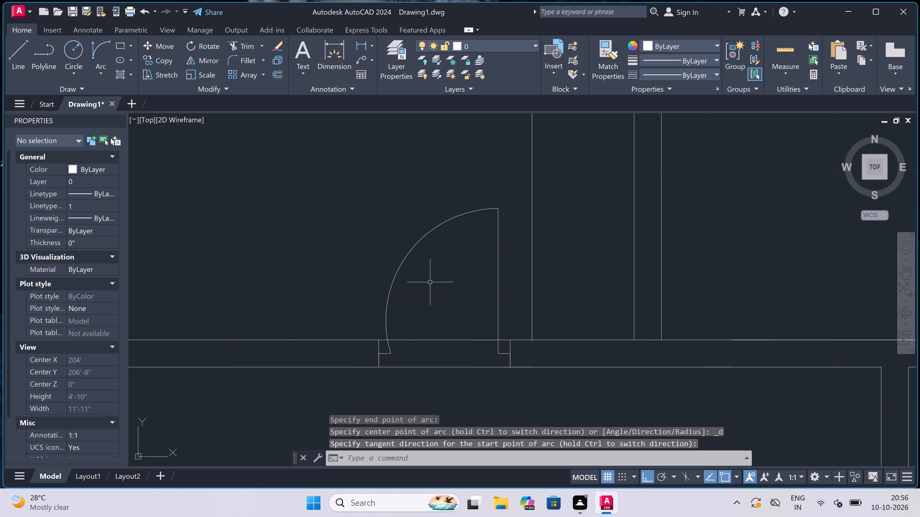
# Trim both wall lines across the door opening of the middle-right compartment.
pyautogui.press('t')
pyautogui.press('r')
pyautogui.press('space')
pyautogui.scroll(-4, 447, 290)
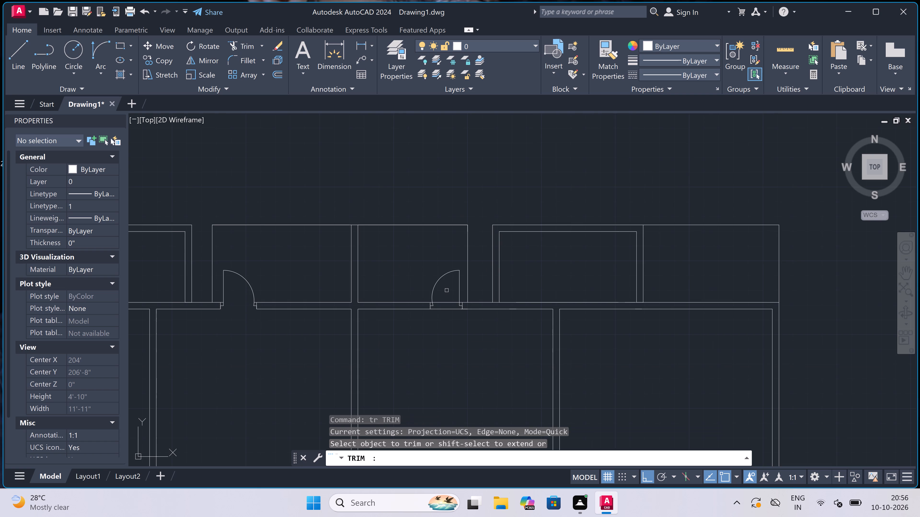
pyautogui.click(447, 290)
pyautogui.click(447, 339)
pyautogui.press('Escape')
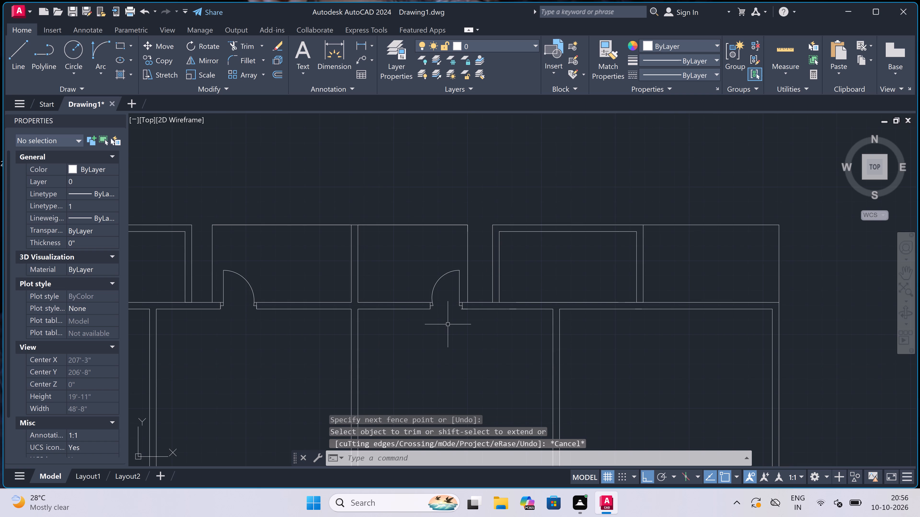
# Near the left end of the next compartment's lower wall, right of the gap, draw a jamb line, a 2" stub rightward from its middle and a 2' leaf upward.
pyautogui.scroll(-2, 448, 322)
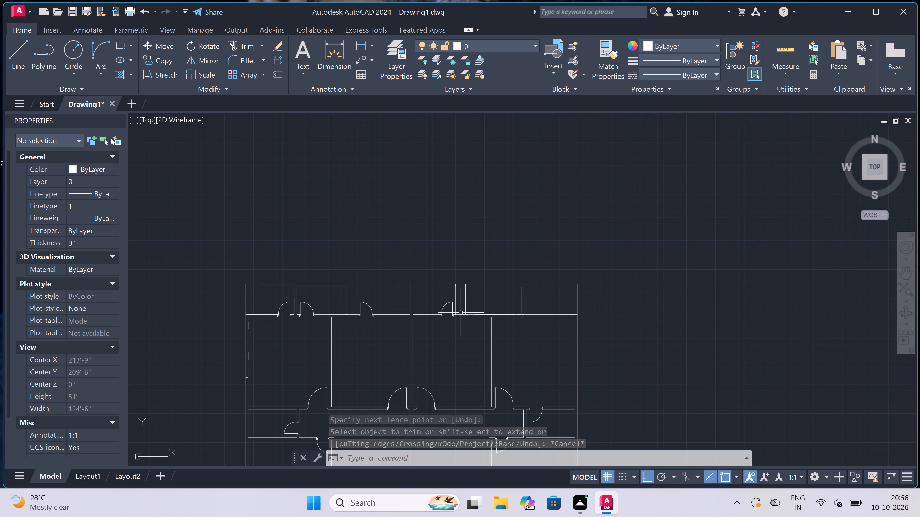
pyautogui.scroll(2, 491, 303)
pyautogui.scroll(1, 456, 314)
pyautogui.press('l')
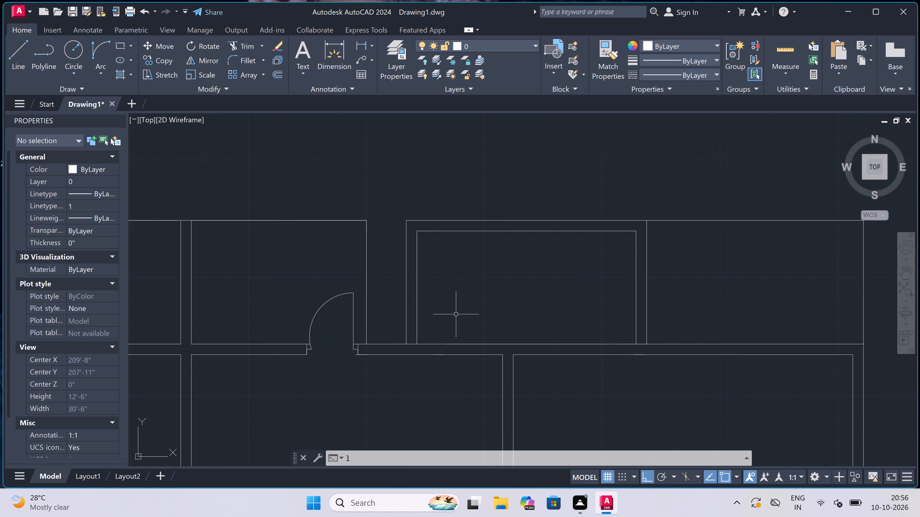
pyautogui.press('space')
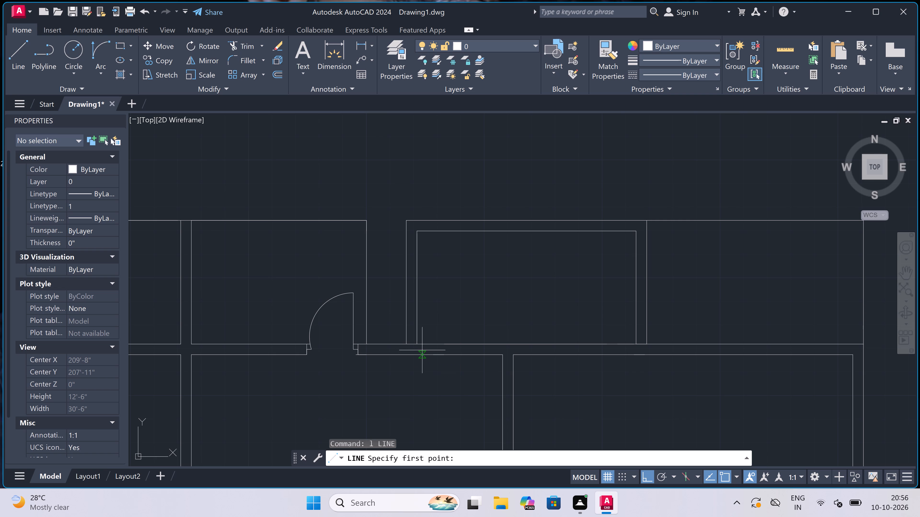
pyautogui.scroll(2, 423, 350)
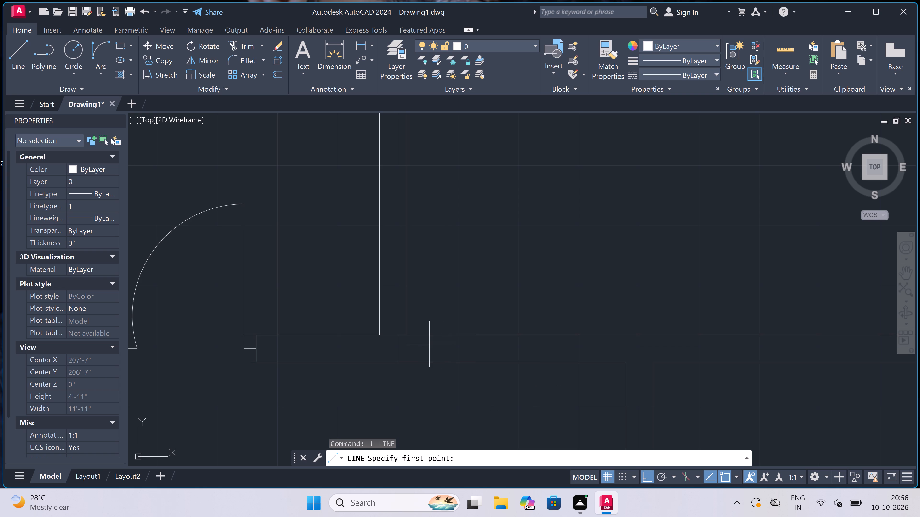
pyautogui.click(434, 338)
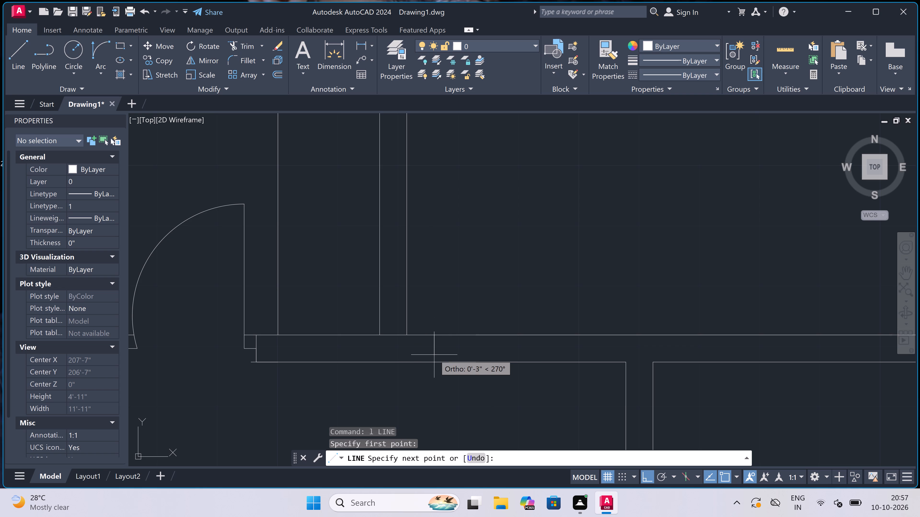
pyautogui.click(434, 360)
pyautogui.click(436, 344)
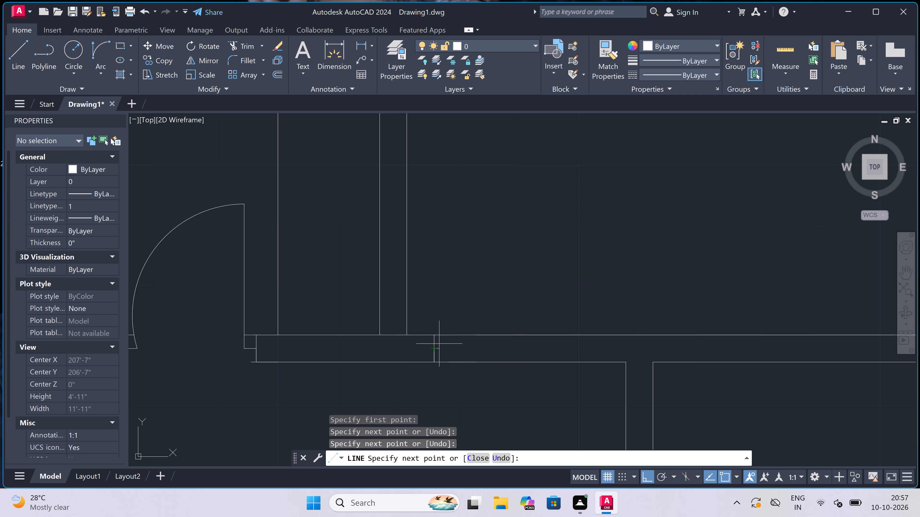
pyautogui.write('2"')
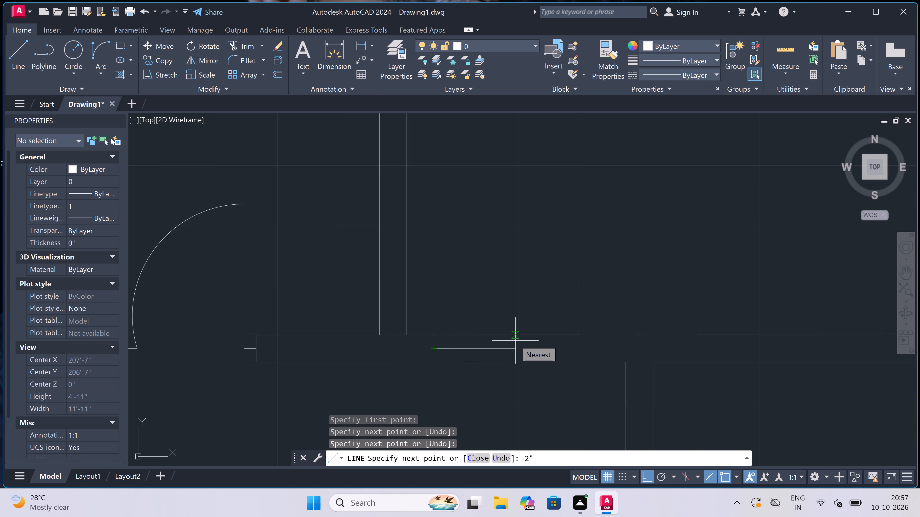
pyautogui.press('space')
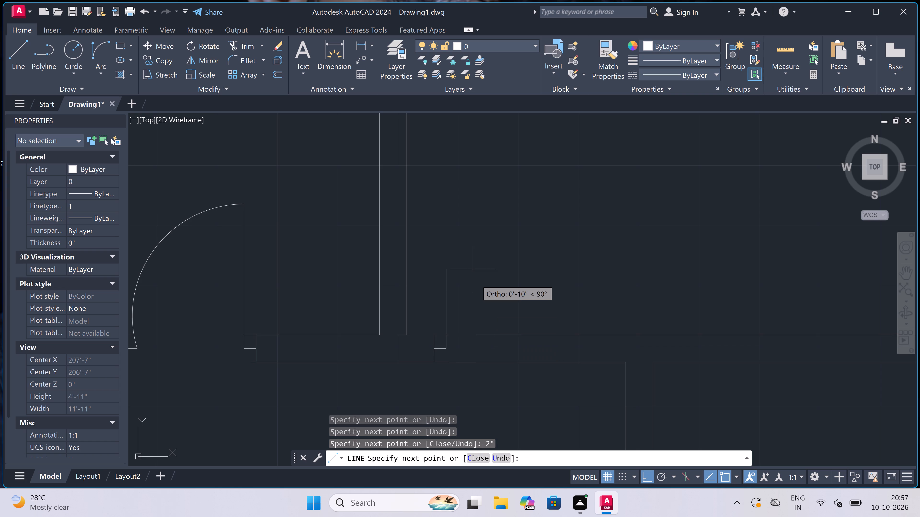
pyautogui.write("2'")
pyautogui.press('space')
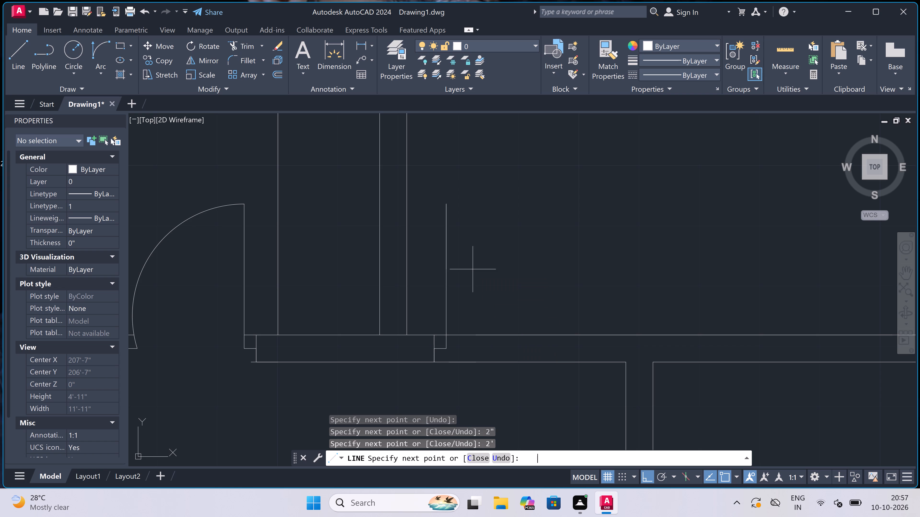
pyautogui.press('Escape')
# Draw the opposite jamb line across the wall right of this leaf, with a 2" stub leftward from its middle.
pyautogui.press('space')
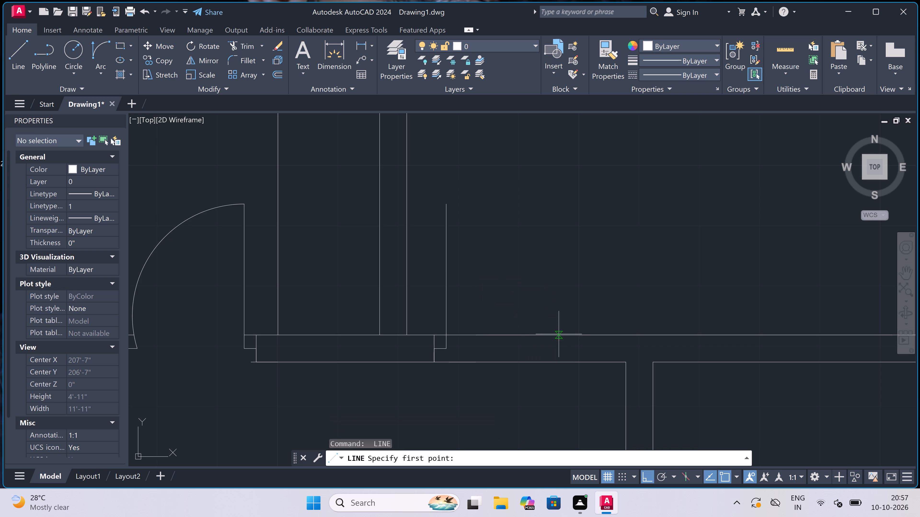
pyautogui.click(575, 337)
pyautogui.click(572, 358)
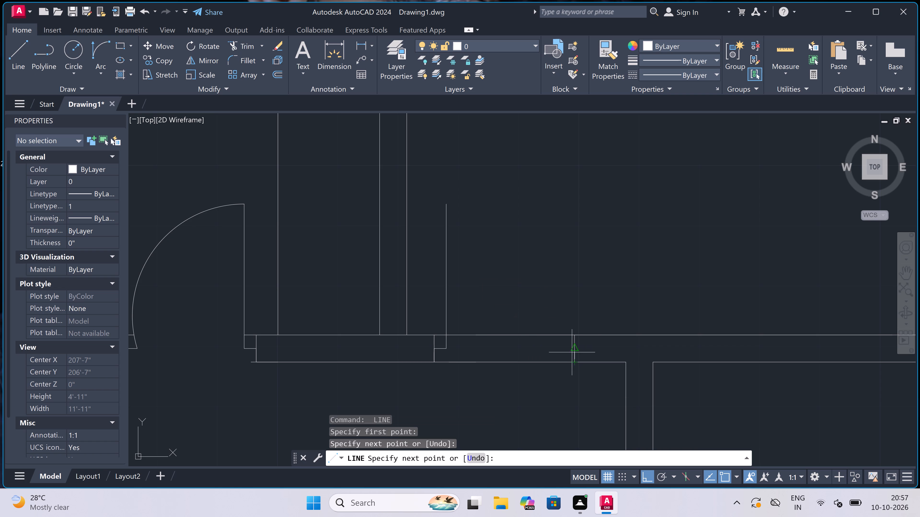
pyautogui.click(571, 349)
pyautogui.write('2"')
pyautogui.press('space')
pyautogui.press('Escape')
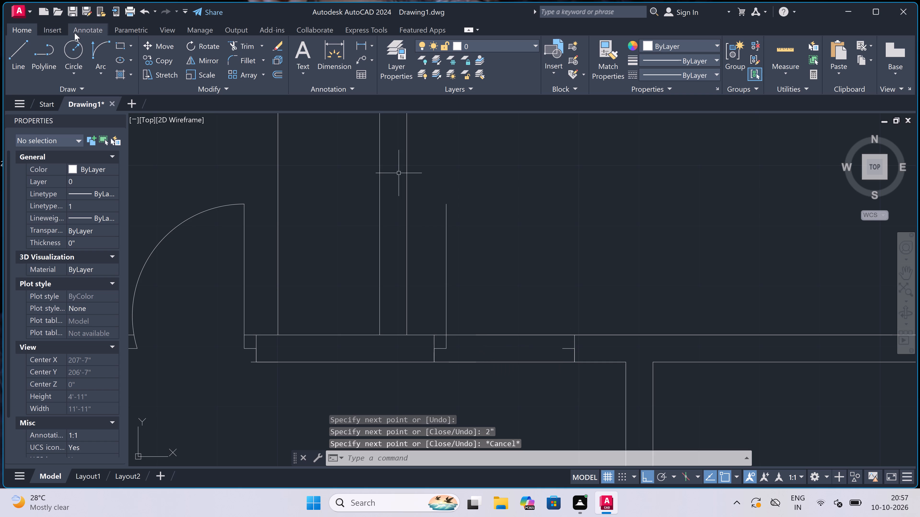
# Draw the swing arc from this leaf's upper end to the right jamb's stub, bulging to the upper right.
pyautogui.click(103, 45)
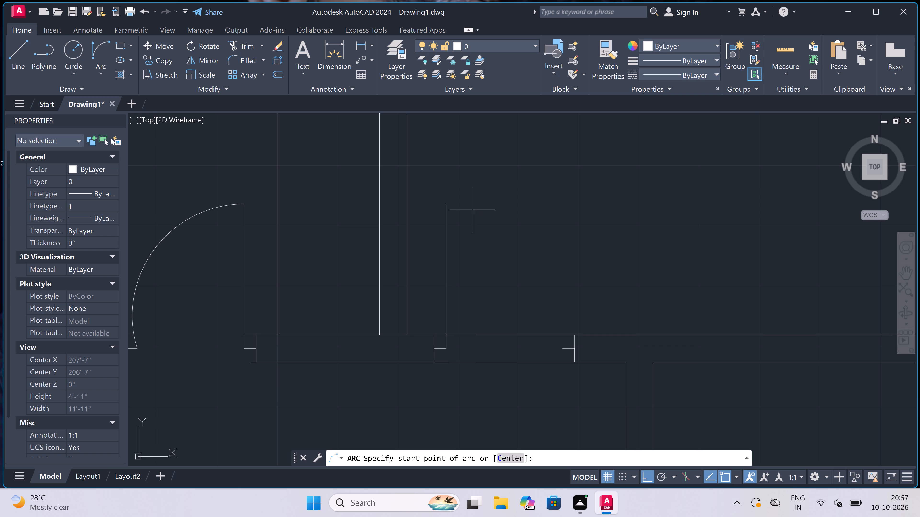
pyautogui.click(450, 204)
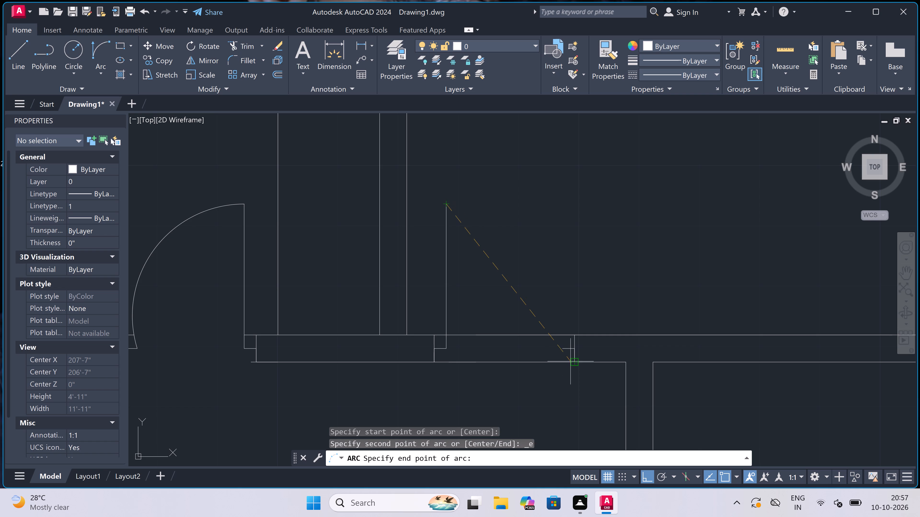
pyautogui.click(565, 351)
pyautogui.click(569, 293)
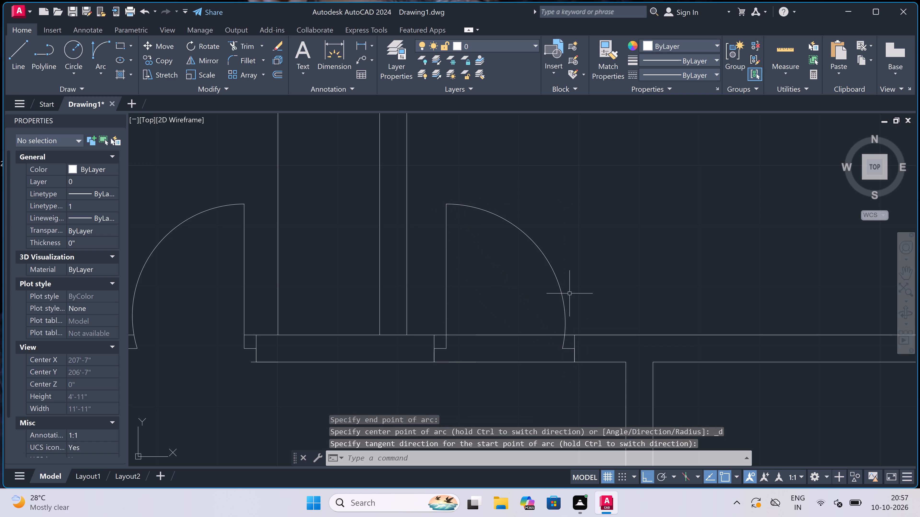
# Trim both wall lines across this door opening, including the leftover piece of the lower line.
pyautogui.write('tr')
pyautogui.press('space')
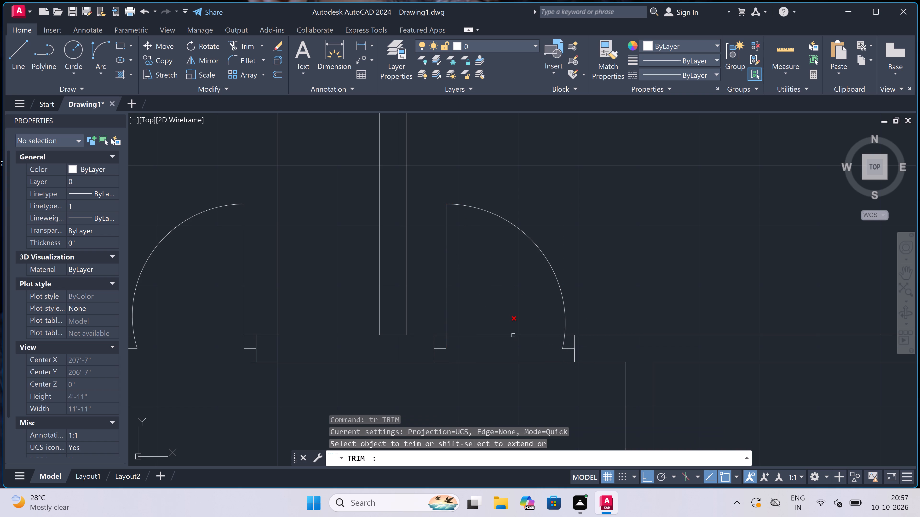
pyautogui.scroll(-2, 508, 318)
pyautogui.click(508, 318)
pyautogui.click(501, 363)
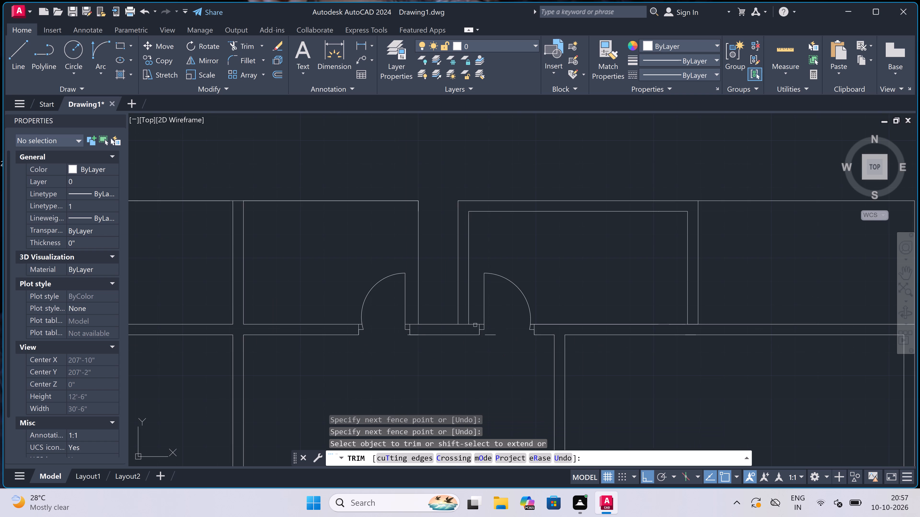
pyautogui.scroll(2, 495, 332)
pyautogui.click(492, 330)
pyautogui.click(481, 354)
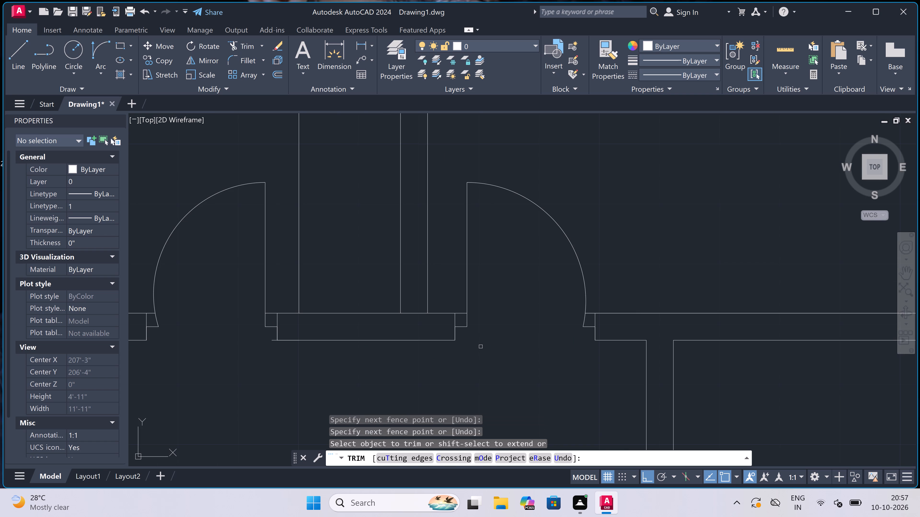
# Trim the lower wall's upper line where the compartment's left double wall meets it.
pyautogui.click(412, 321)
pyautogui.click(413, 300)
pyautogui.scroll(-3, 413, 300)
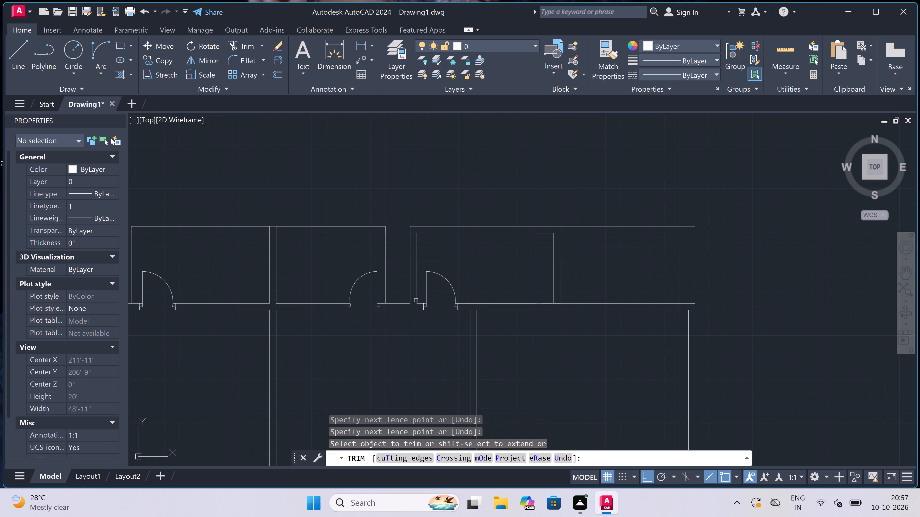
pyautogui.press('Escape')
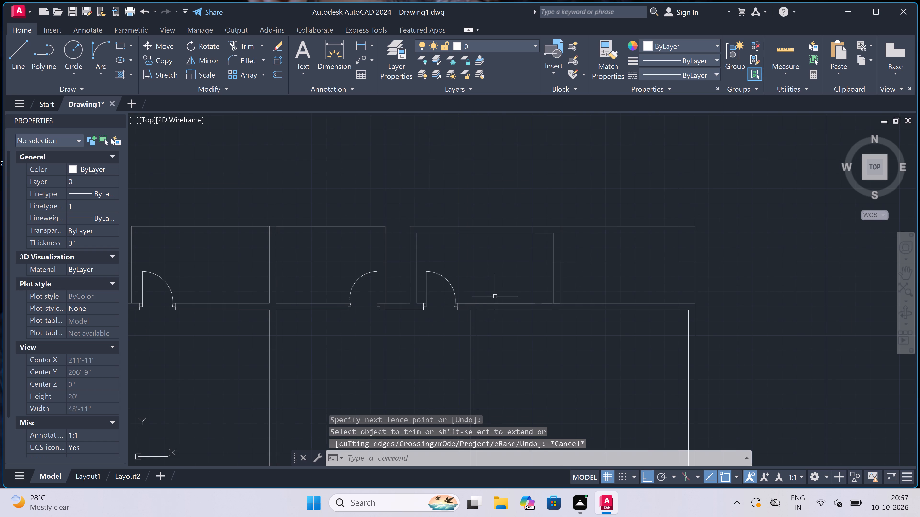
# Draw a jamb line across the far-right compartment's lower wall near its left end, continuing the line from its midpoint.
pyautogui.scroll(-1, 495, 296)
pyautogui.scroll(2, 551, 285)
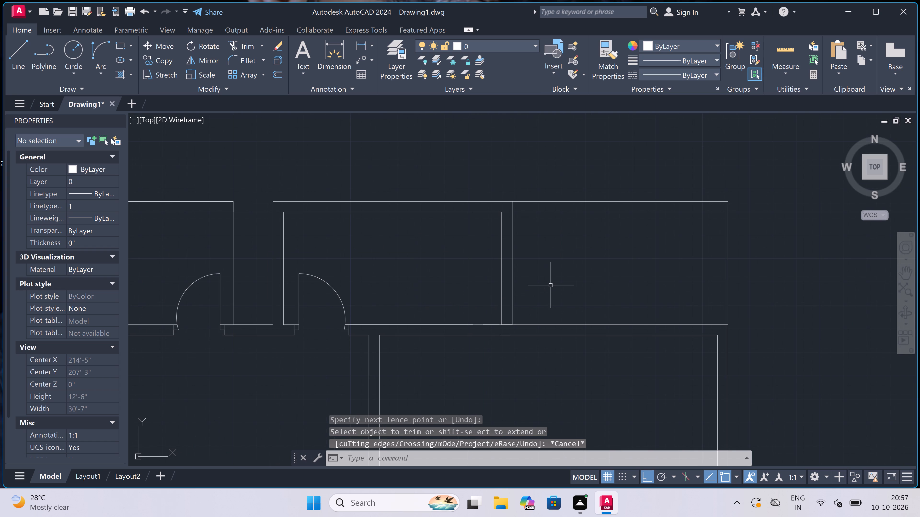
pyautogui.press('l')
pyautogui.press('space')
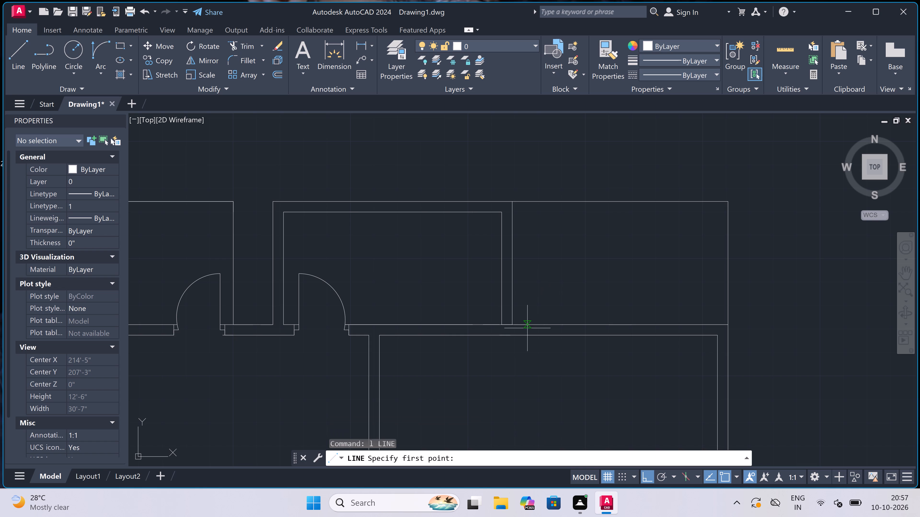
pyautogui.click(527, 325)
pyautogui.click(527, 339)
pyautogui.scroll(2, 526, 332)
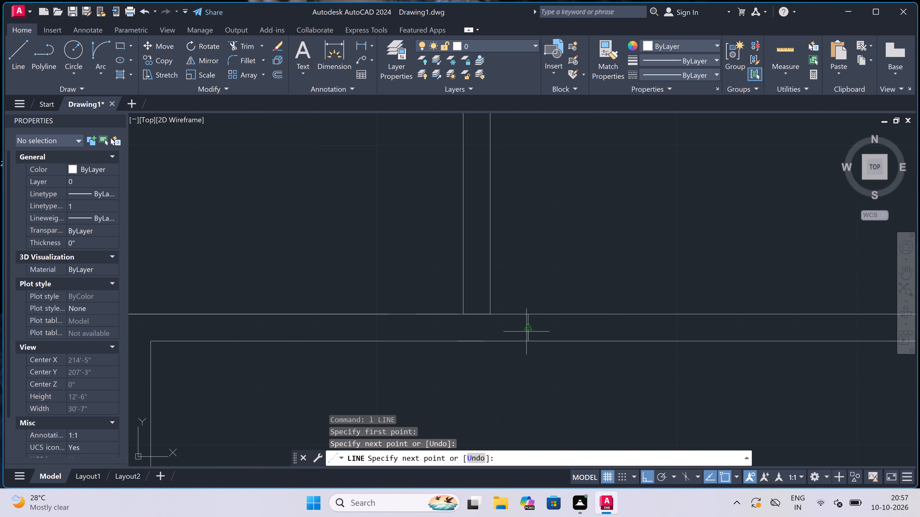
pyautogui.click(529, 326)
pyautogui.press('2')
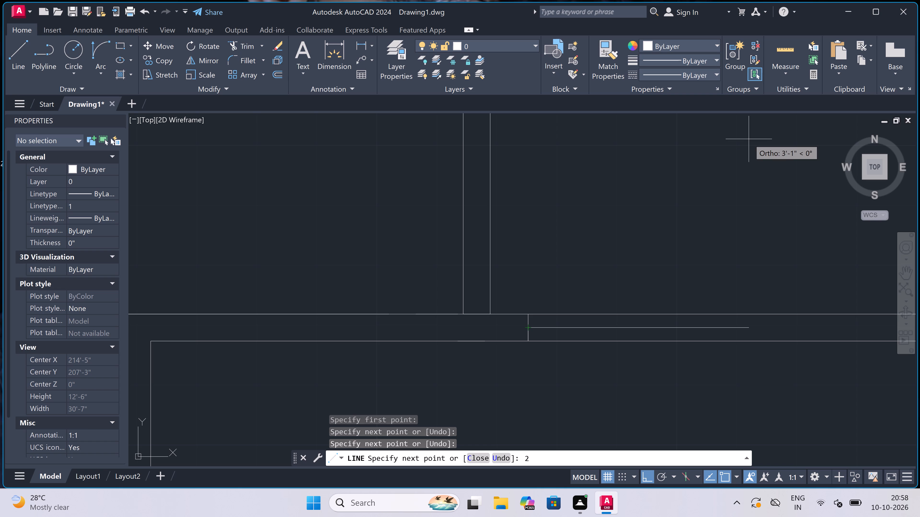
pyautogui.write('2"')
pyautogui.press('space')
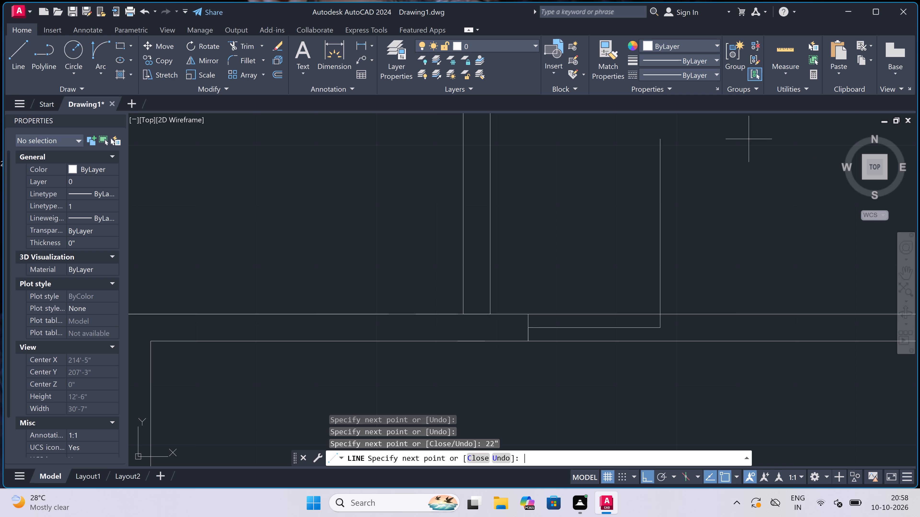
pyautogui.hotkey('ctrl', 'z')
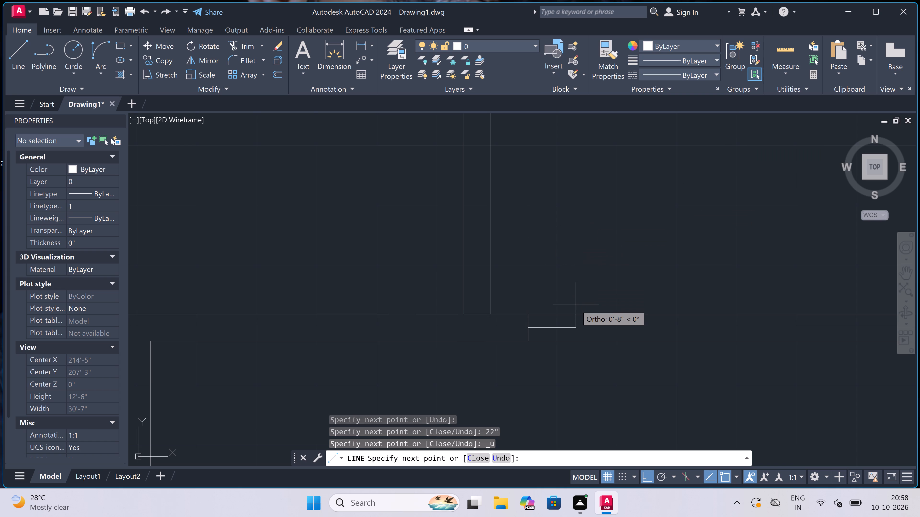
# Draw a 2" stub rightward from the middle of this jamb and a 2' door leaf upward from the stub's end.
pyautogui.write('2"')
pyautogui.press('space')
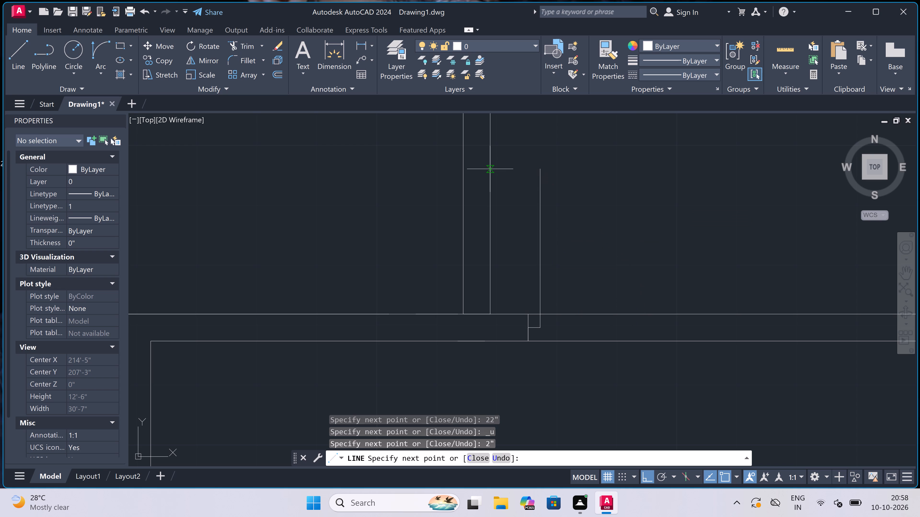
pyautogui.write("2'")
pyautogui.press('space')
pyautogui.press('Escape')
# Draw the opposite jamb line across the far-right compartment's lower wall, with a 2" stub leftward from its middle.
pyautogui.press('space')
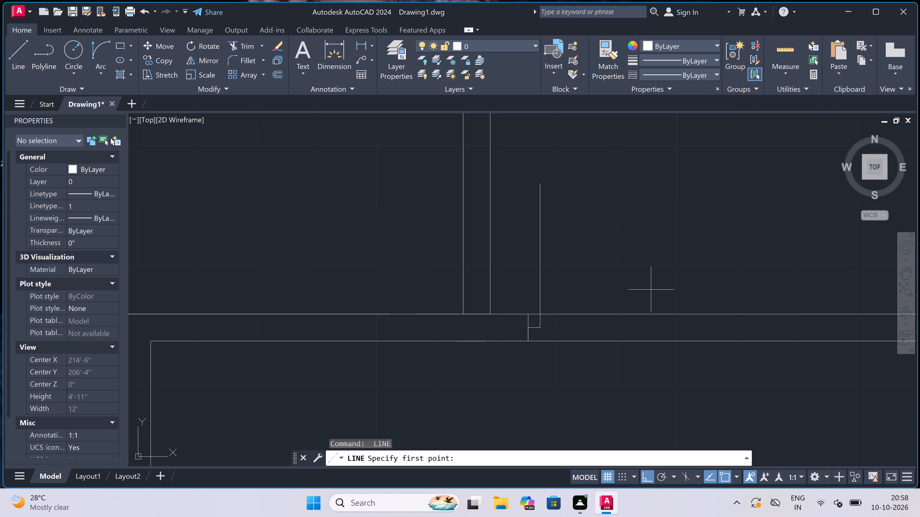
pyautogui.click(683, 314)
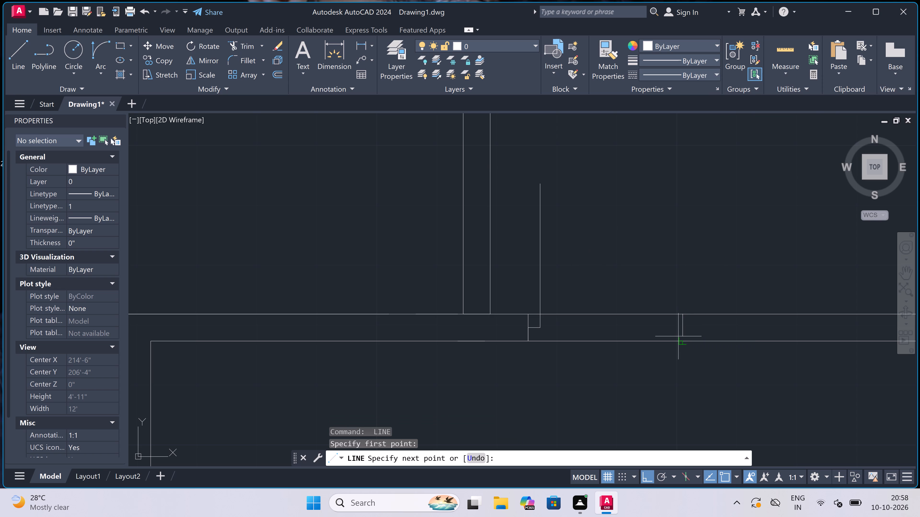
pyautogui.click(678, 337)
pyautogui.click(679, 329)
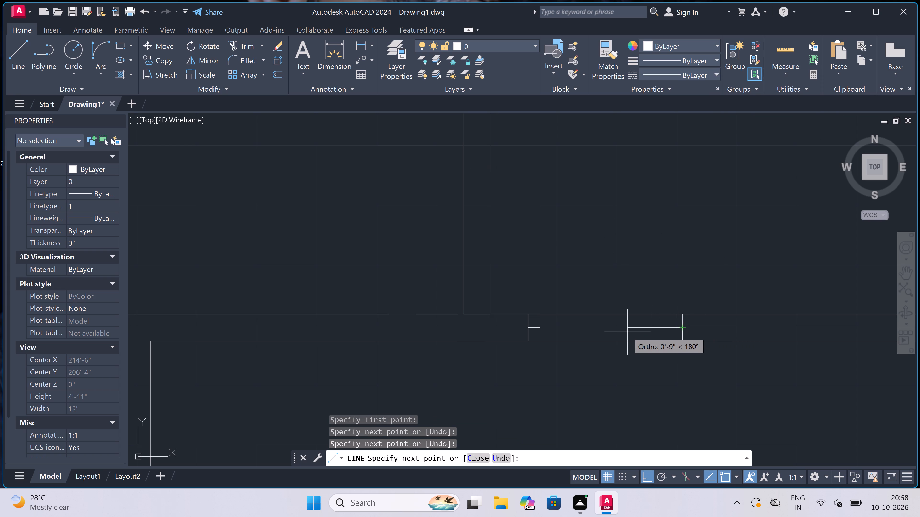
pyautogui.write('2"')
pyautogui.press('space')
pyautogui.press('Escape')
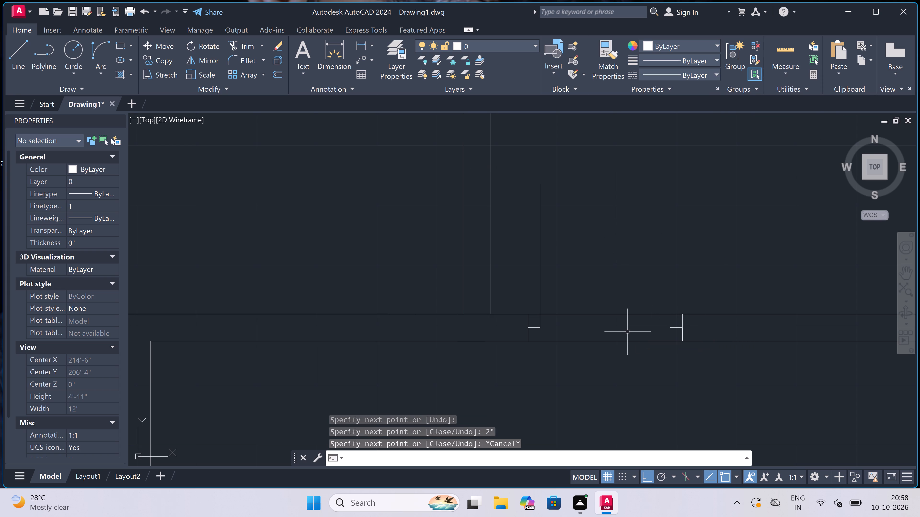
# Draw the door swing arc from the top of the 2' leaf to the end of the opposite jamb's stub.
pyautogui.moveTo(103, 50); pyautogui.dragTo(100, 51)
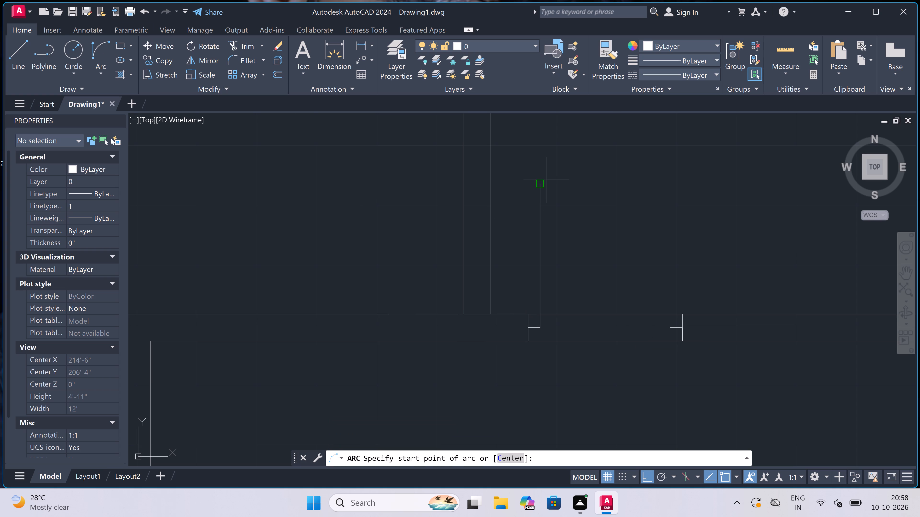
pyautogui.click(540, 186)
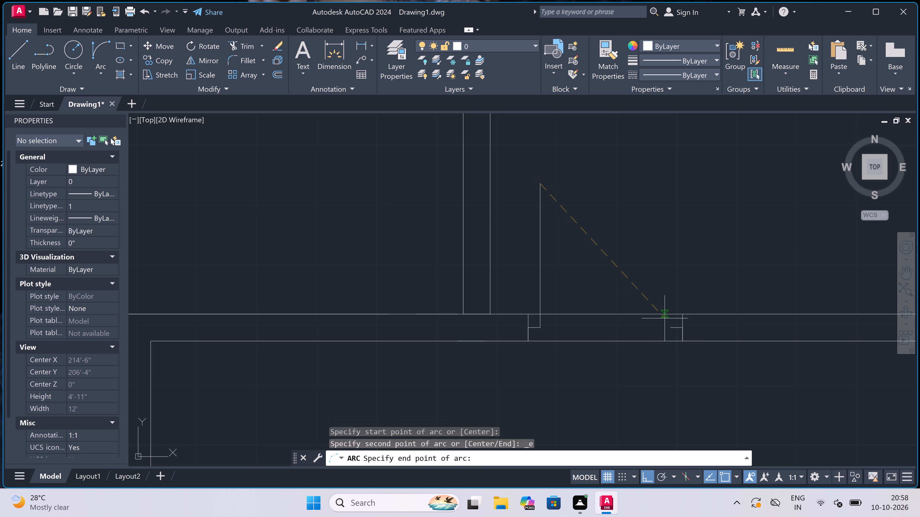
pyautogui.click(670, 332)
pyautogui.click(692, 224)
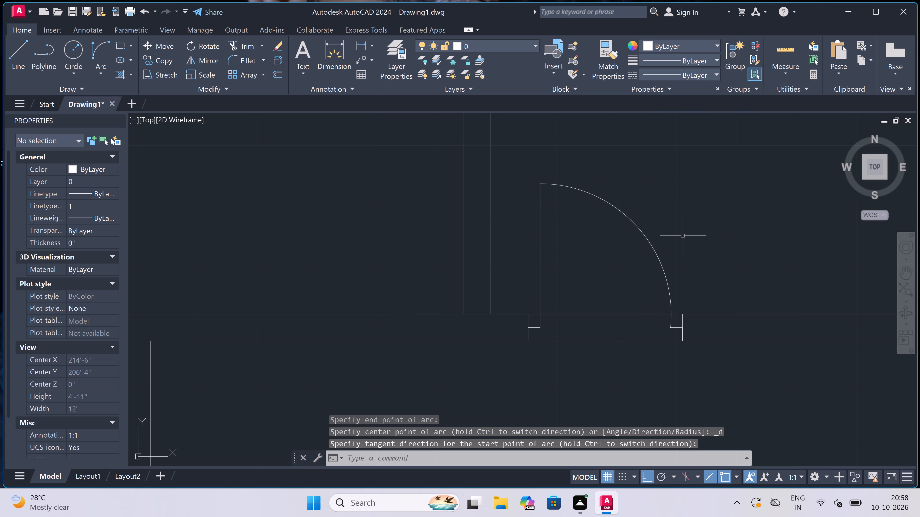
# Trim both wall lines between the two jambs to open the far-right compartment's doorway.
pyautogui.press('t')
pyautogui.press('r')
pyautogui.press('space')
pyautogui.moveTo(608, 285); pyautogui.dragTo(608, 304)
pyautogui.click(591, 395)
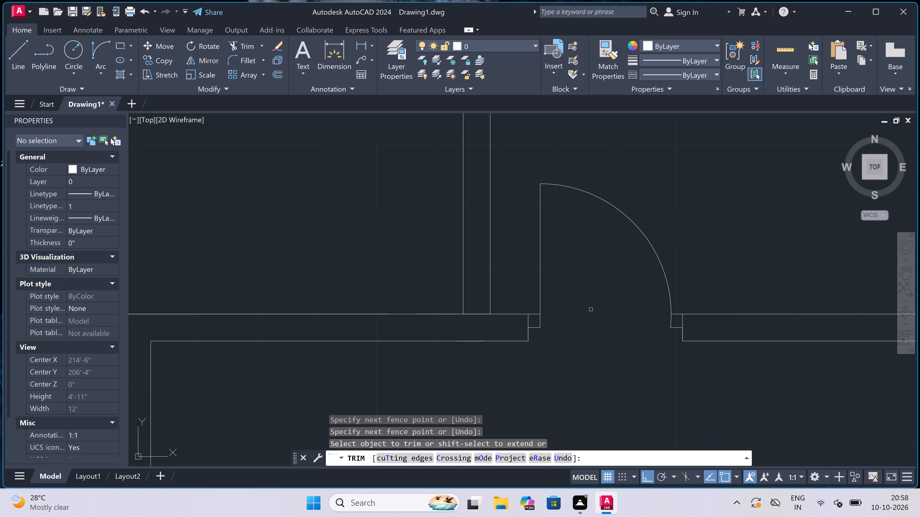
# Trim the lower wall's upper line where the far-right compartment's left double wall meets it.
pyautogui.scroll(-4, 591, 302)
pyautogui.scroll(4, 560, 302)
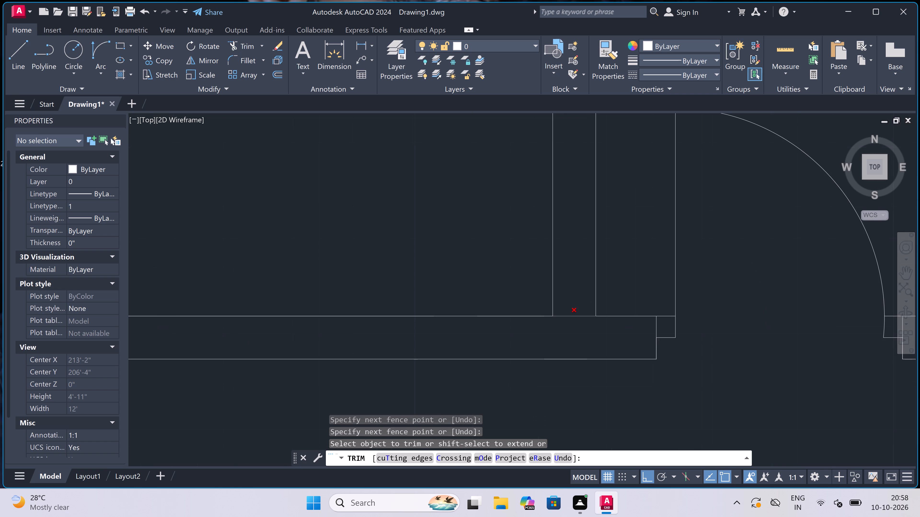
pyautogui.click(566, 337)
pyautogui.click(577, 280)
pyautogui.scroll(-5, 577, 280)
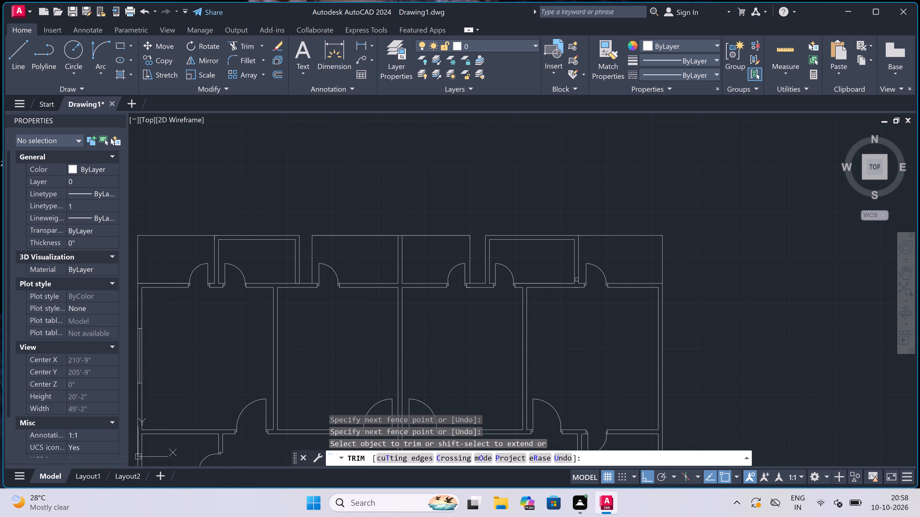
pyautogui.press('Escape')
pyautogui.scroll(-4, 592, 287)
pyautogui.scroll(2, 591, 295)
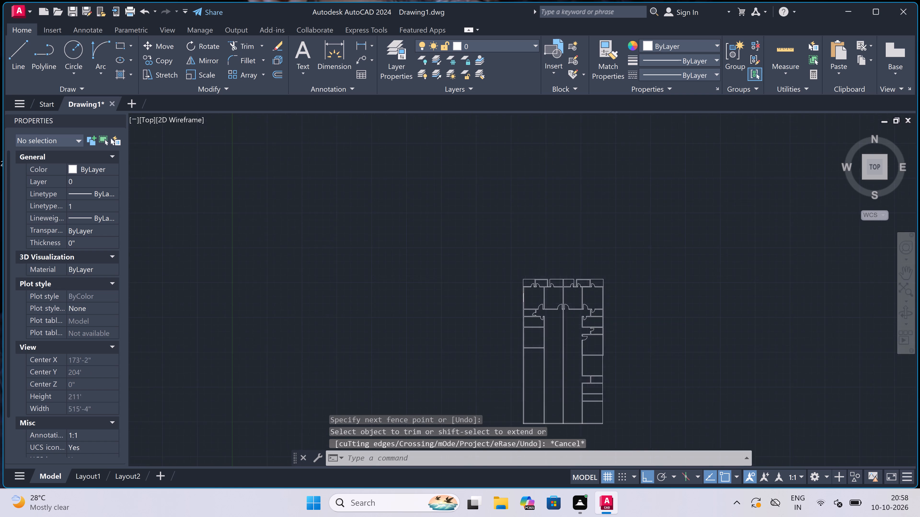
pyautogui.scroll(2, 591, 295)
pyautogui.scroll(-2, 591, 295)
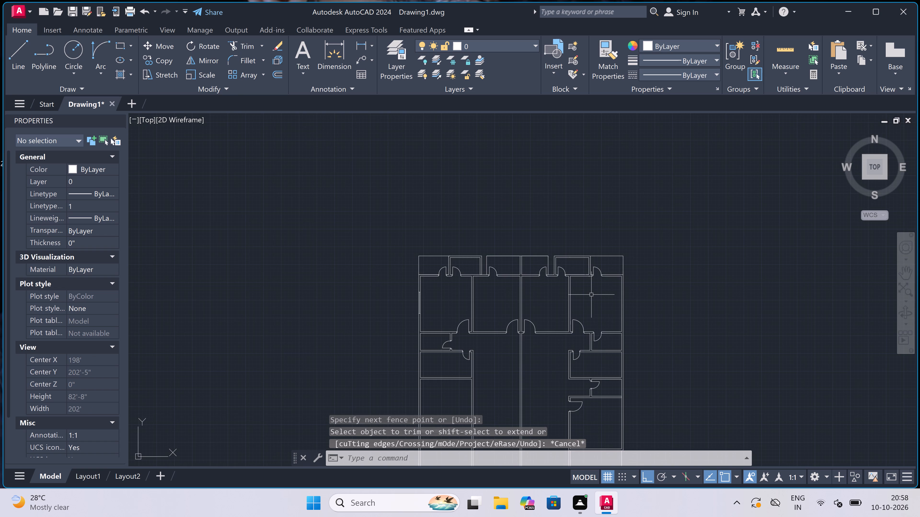
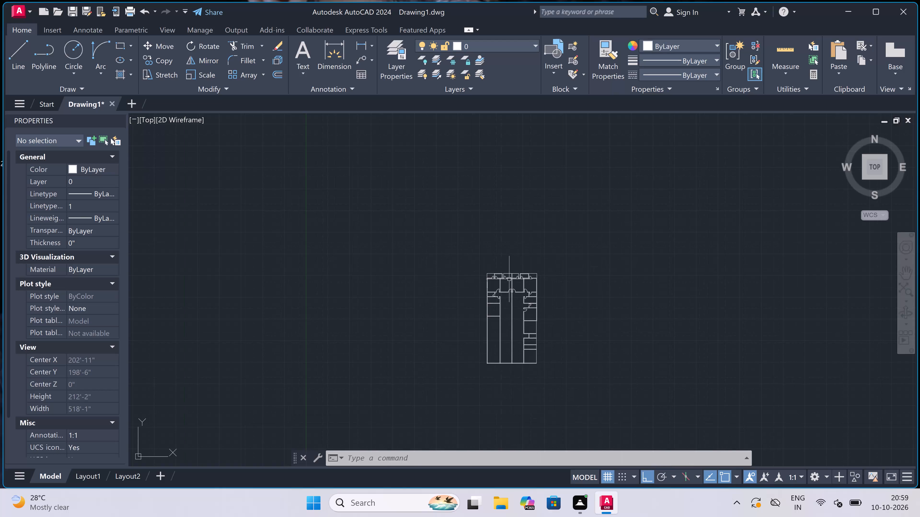
# Draw a 2' window in the west outer wall of the small room below the top-left bedroom, with end lines and a centre line.
pyautogui.scroll(3, 523, 292)
pyautogui.scroll(2, 578, 307)
pyautogui.scroll(-4, 547, 275)
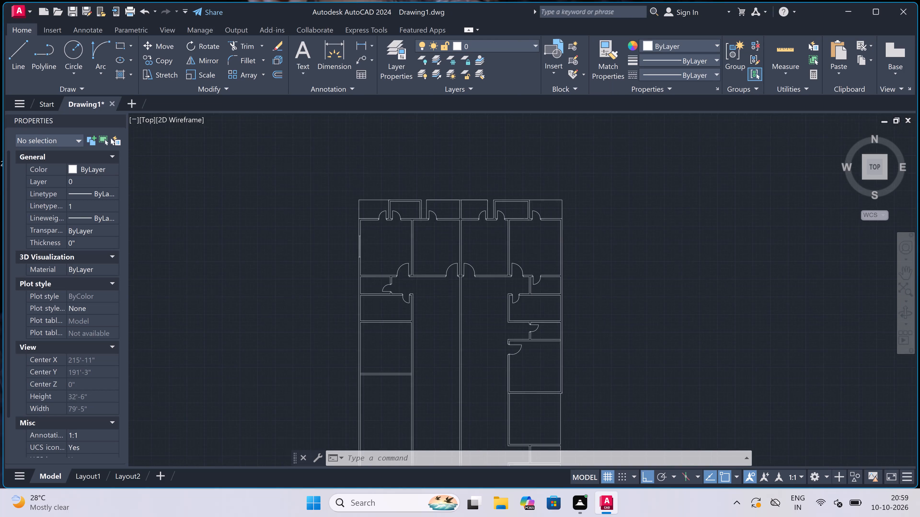
pyautogui.scroll(2, 504, 282)
pyautogui.scroll(-2, 504, 282)
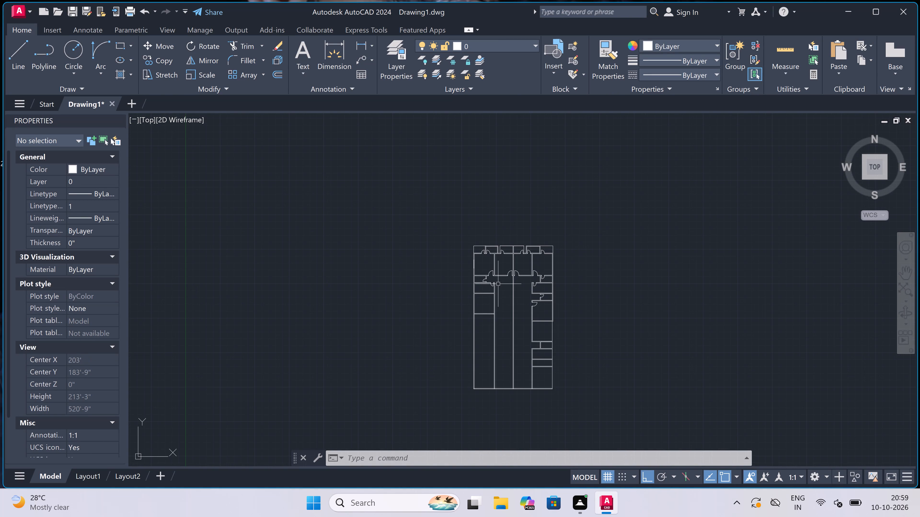
pyautogui.scroll(4, 478, 257)
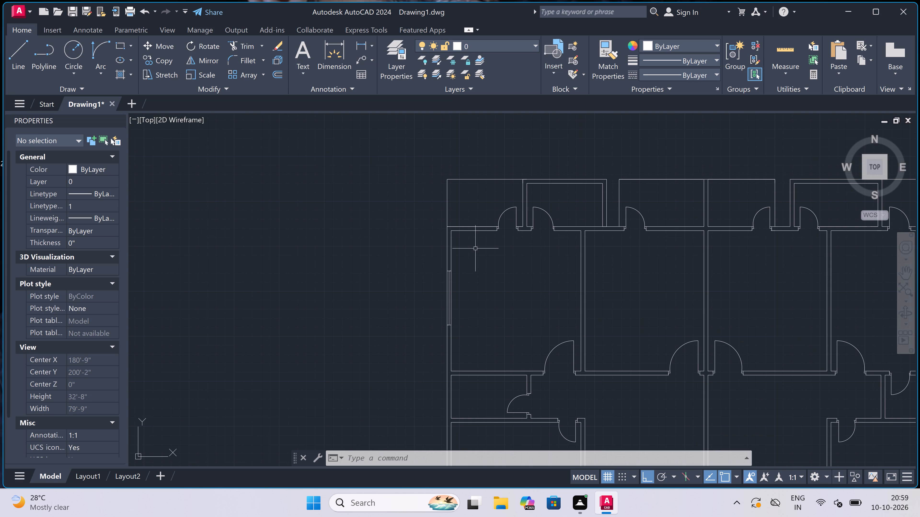
pyautogui.scroll(-1, 475, 248)
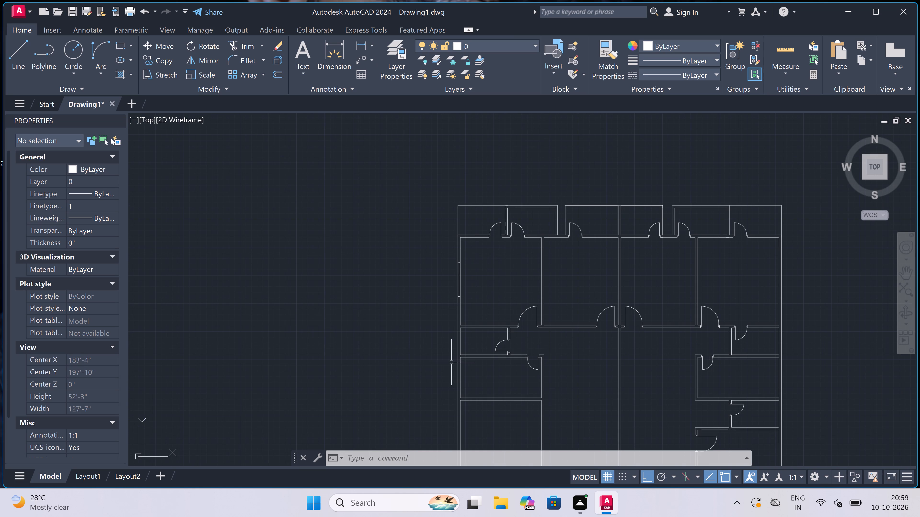
pyautogui.scroll(2, 447, 356)
pyautogui.press('l')
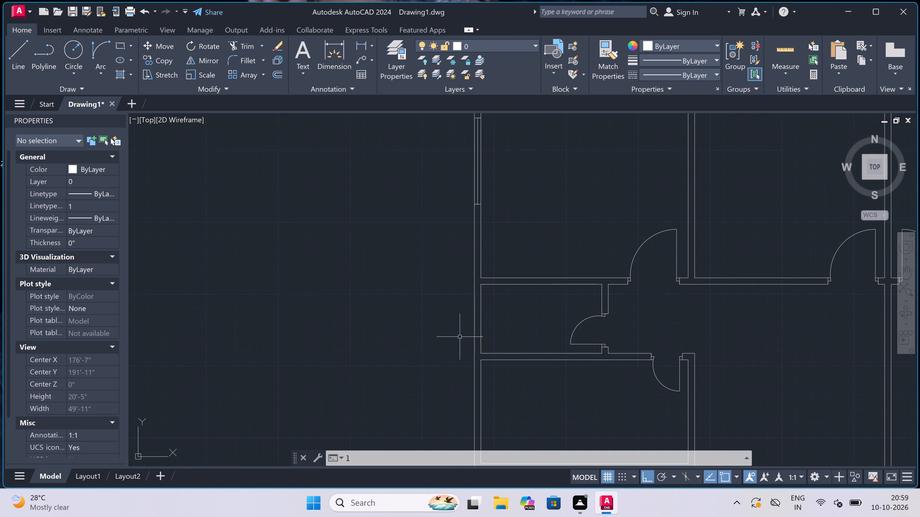
pyautogui.press('space')
pyautogui.scroll(2, 468, 308)
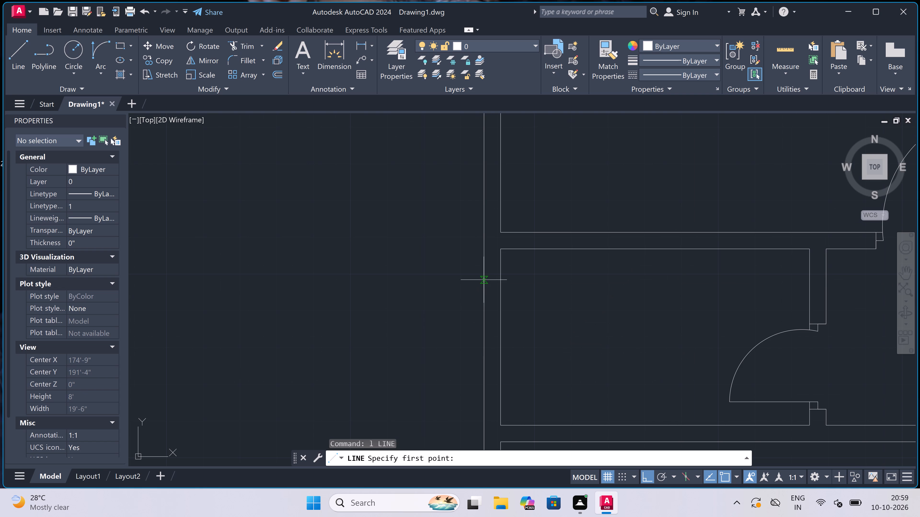
pyautogui.click(484, 279)
pyautogui.click(499, 278)
pyautogui.click(490, 279)
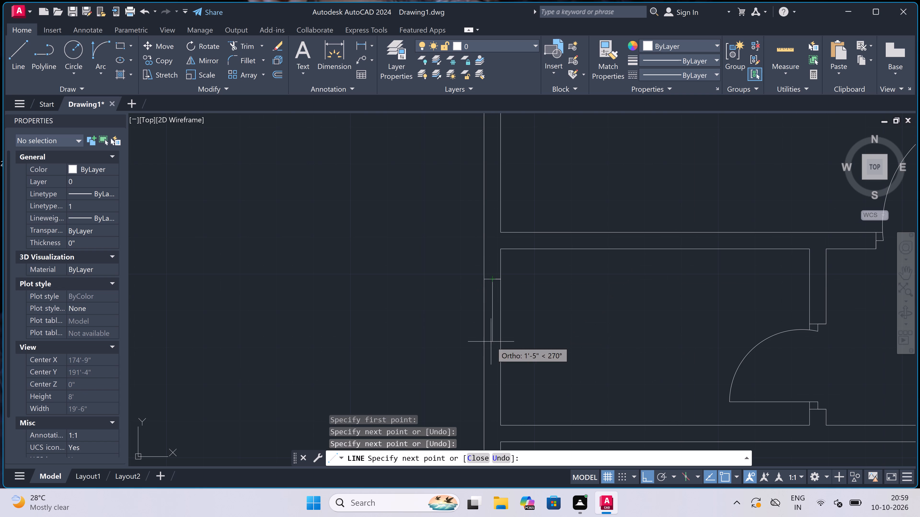
pyautogui.write("2'")
pyautogui.press('space')
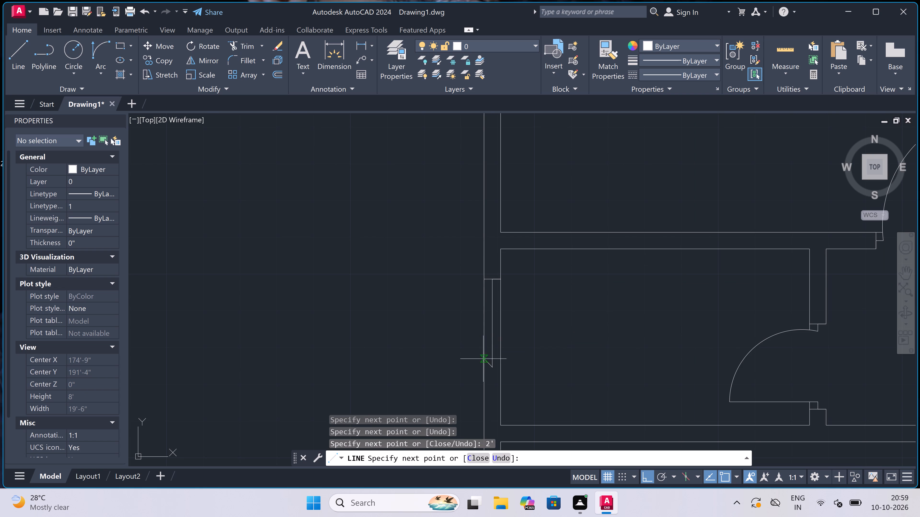
pyautogui.click(485, 371)
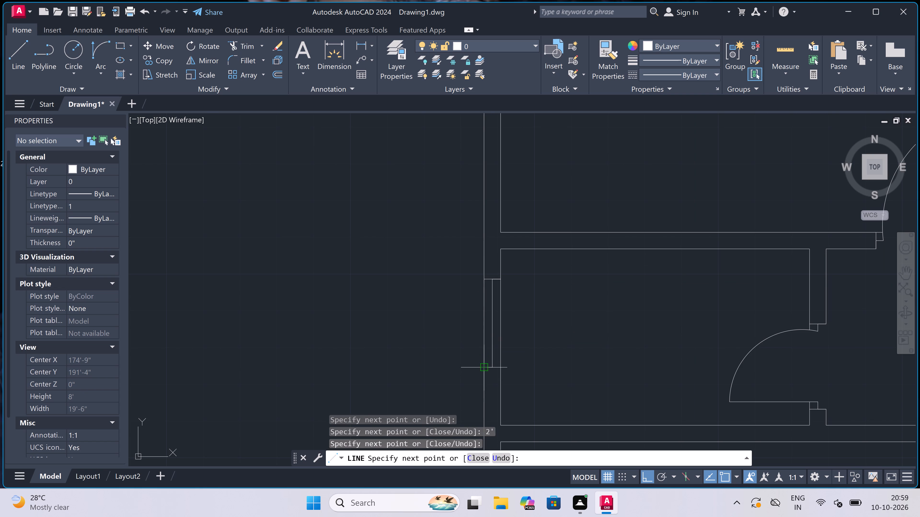
pyautogui.click(502, 366)
pyautogui.press('Escape')
# Draw a 3' window with end lines and a centre line in the west outer wall of the next room below.
pyautogui.scroll(-4, 485, 267)
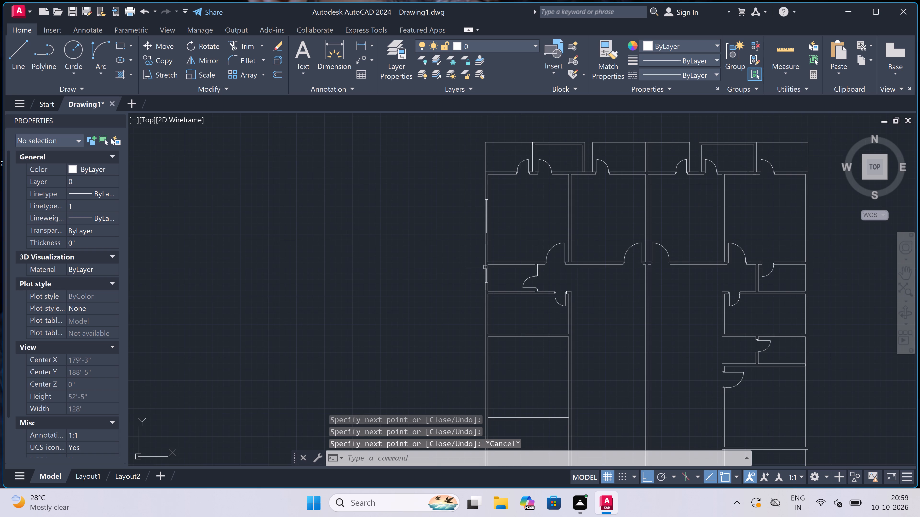
pyautogui.scroll(3, 490, 322)
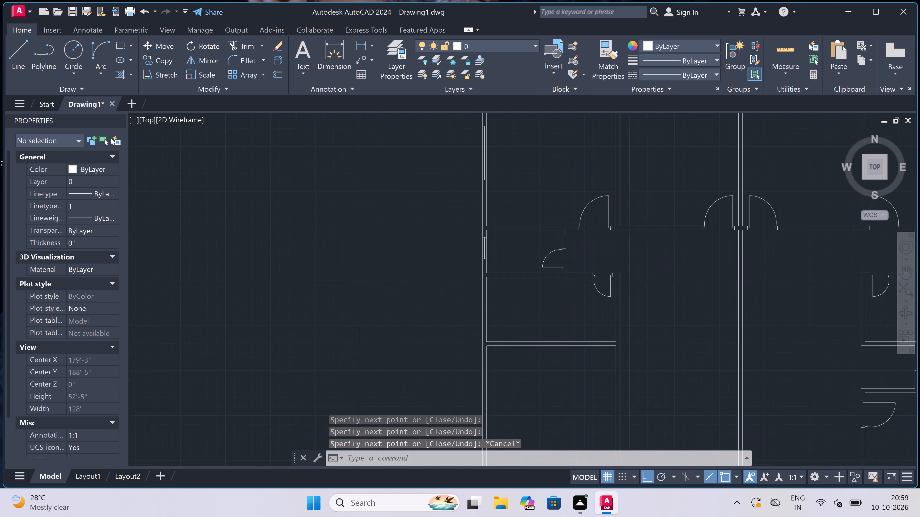
pyautogui.press('space')
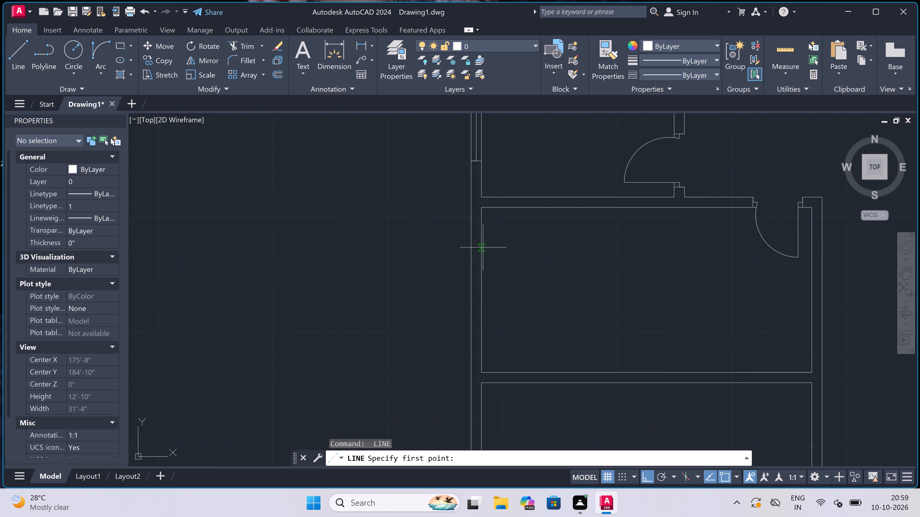
pyautogui.click(483, 244)
pyautogui.click(474, 242)
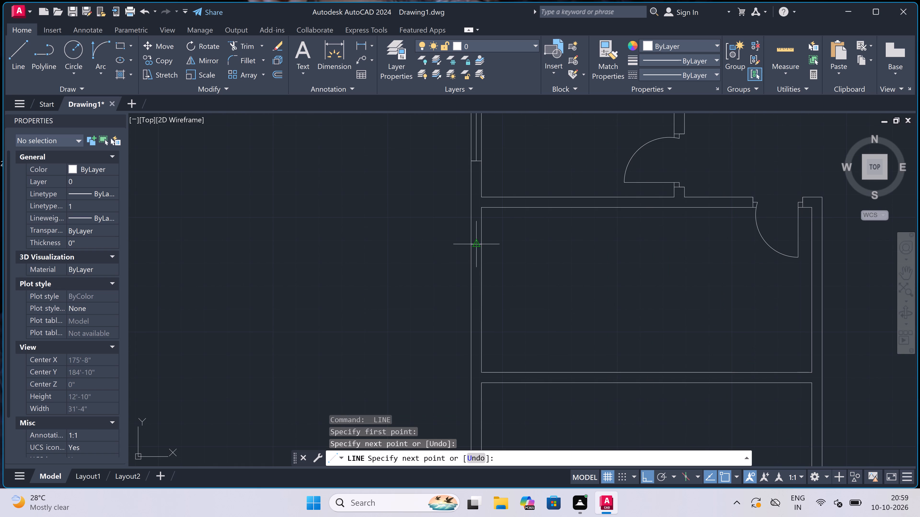
pyautogui.click(475, 242)
pyautogui.write("3'")
pyautogui.press('space')
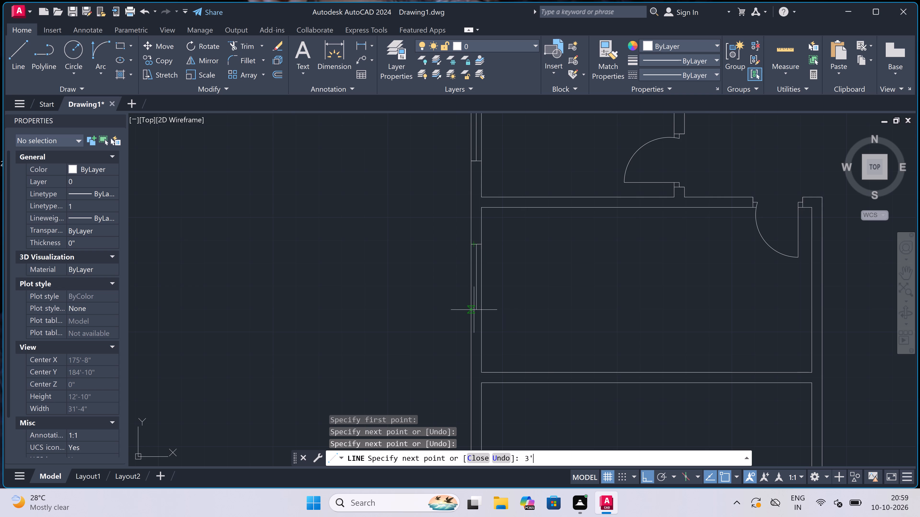
pyautogui.scroll(2, 474, 310)
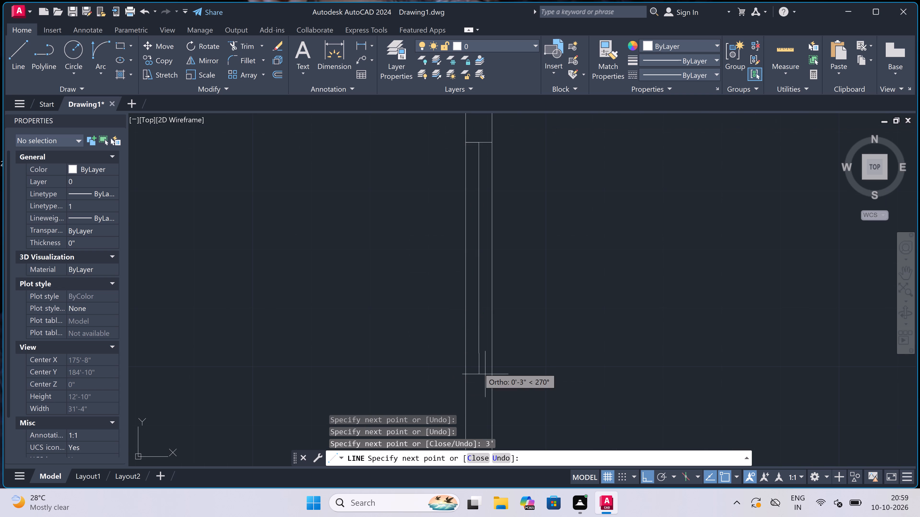
pyautogui.click(467, 353)
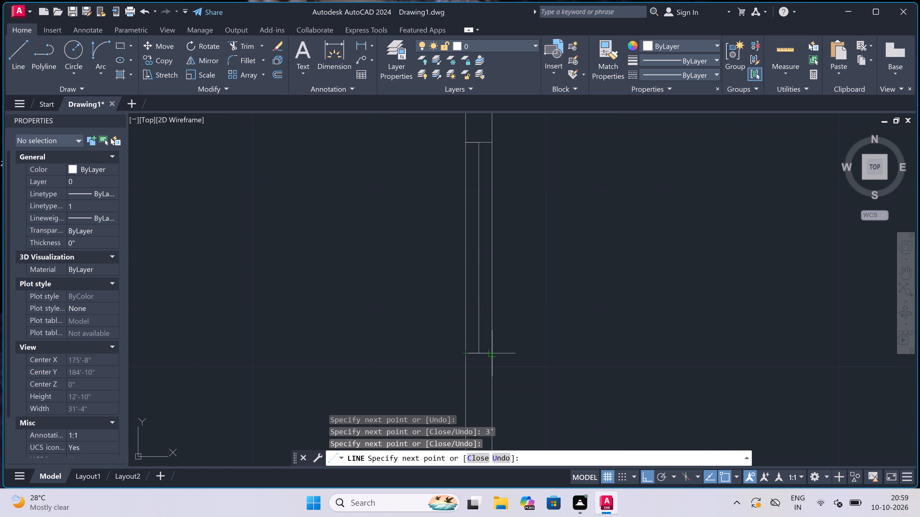
pyautogui.click(494, 355)
pyautogui.press('Escape')
# Draw an L-shaped counter line in the room with the 3' window, about 4'-9" down from its top wall and across to its east wall.
pyautogui.scroll(-3, 448, 298)
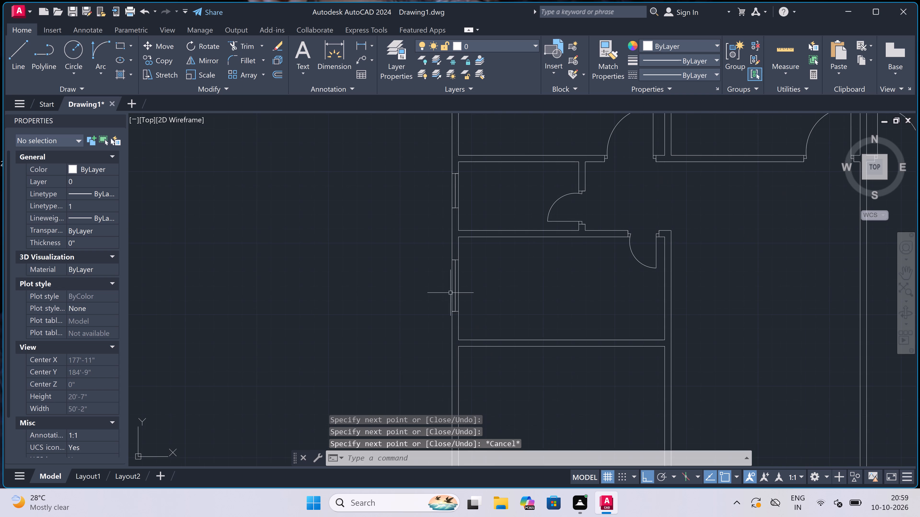
pyautogui.press('space')
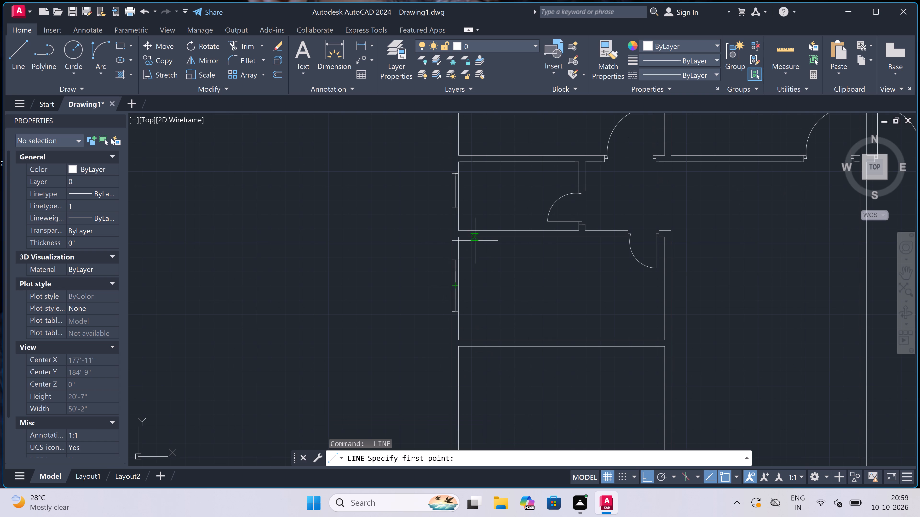
pyautogui.click(481, 239)
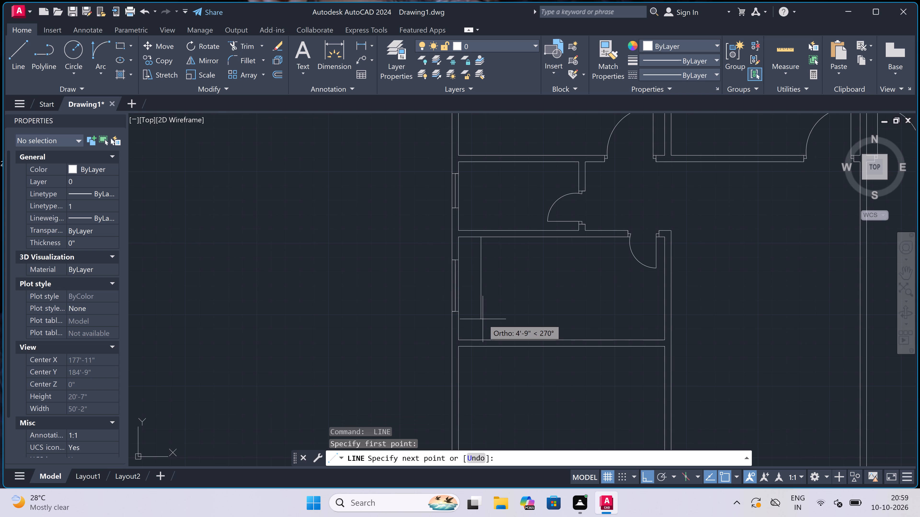
pyautogui.click(483, 319)
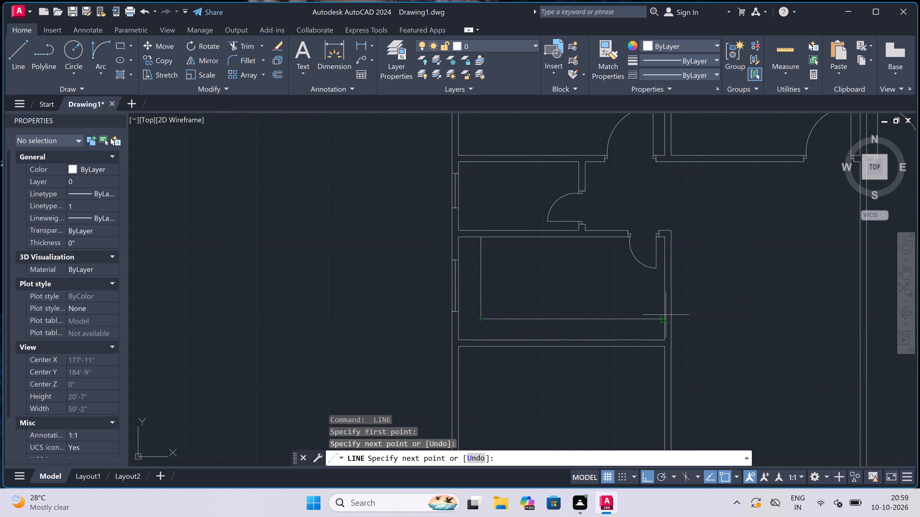
pyautogui.click(666, 315)
pyautogui.press('Escape')
# Draw a line from the lowest west-side partition's lower west corner about 1'-3" outward past the outer wall, 8' down, and across to the central wall.
pyautogui.scroll(-4, 556, 265)
pyautogui.scroll(2, 566, 280)
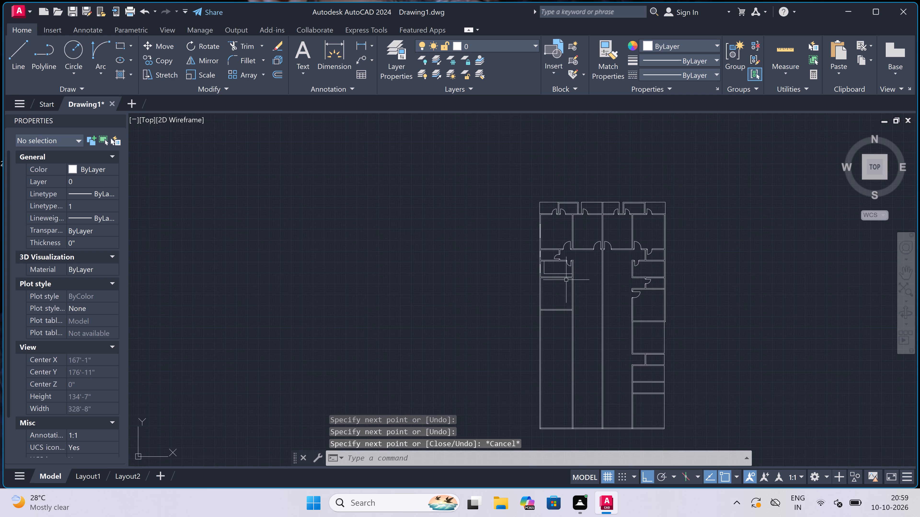
pyautogui.scroll(1, 566, 280)
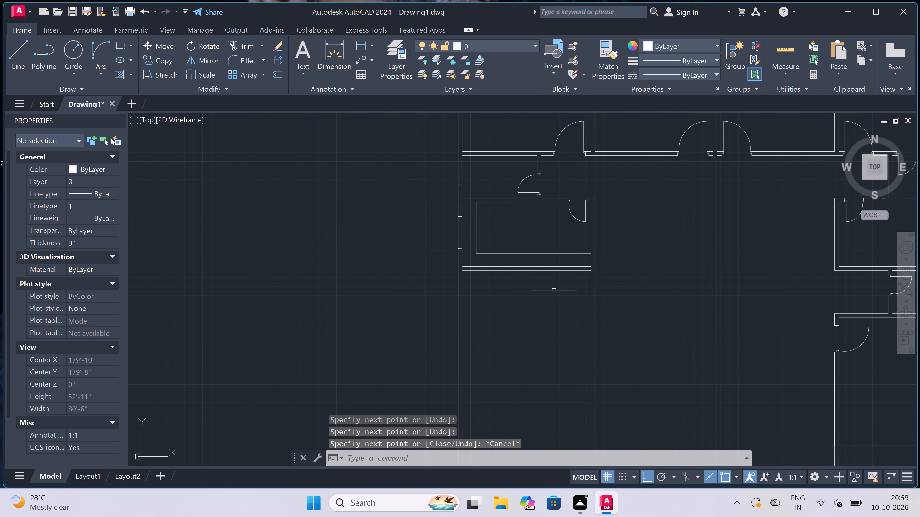
pyautogui.scroll(-1, 554, 290)
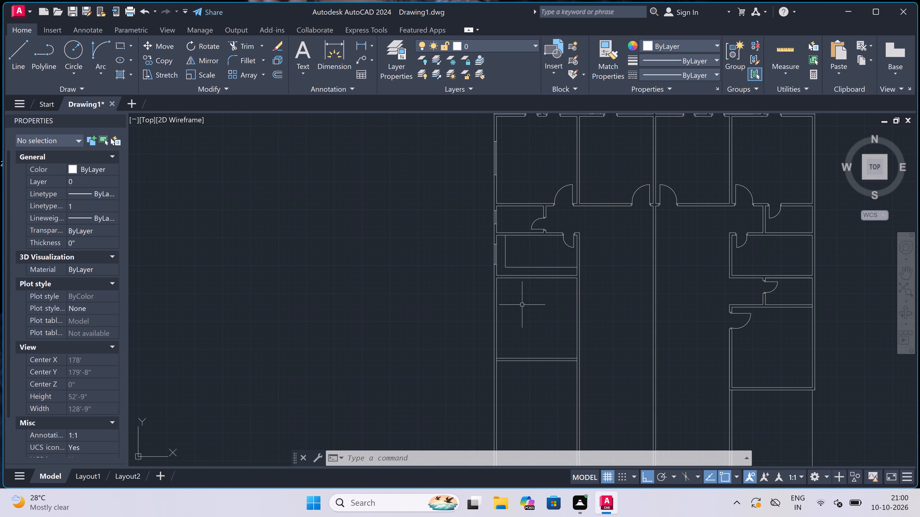
pyautogui.scroll(-2, 522, 305)
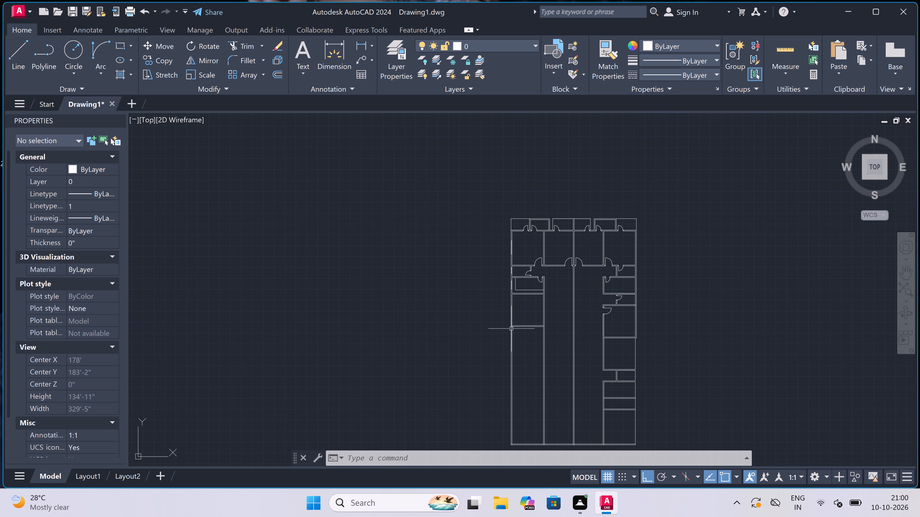
pyautogui.press('space')
pyautogui.scroll(2, 536, 326)
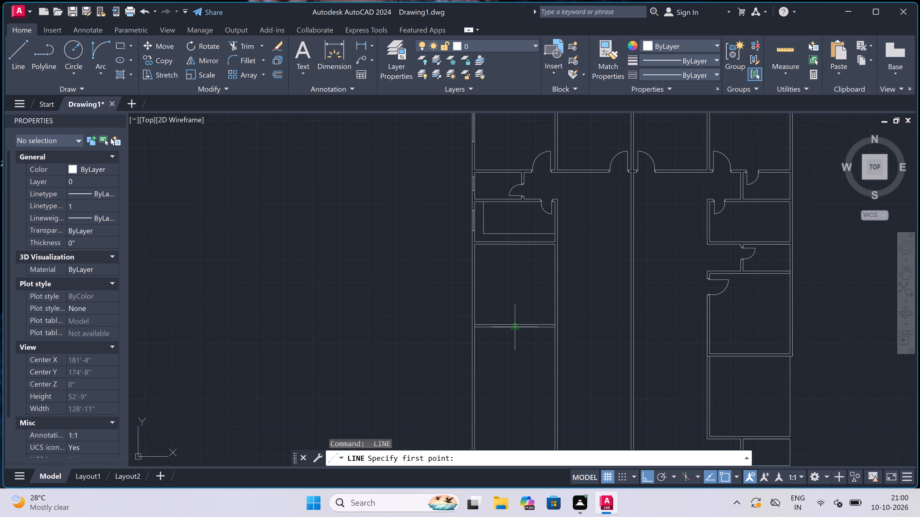
pyautogui.scroll(2, 470, 327)
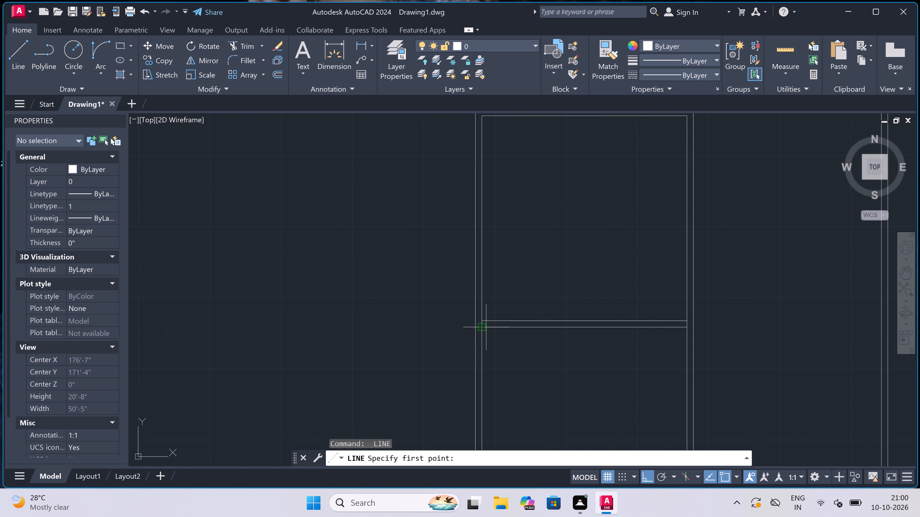
pyautogui.click(481, 327)
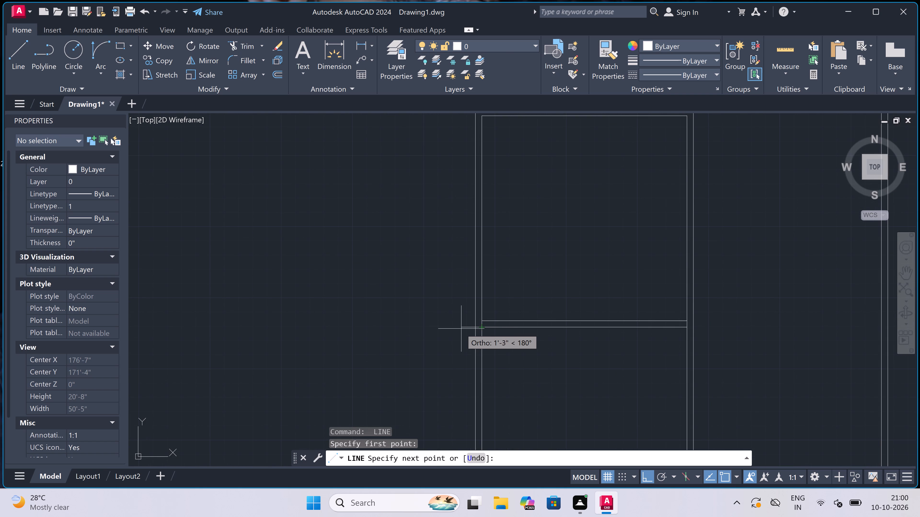
pyautogui.click(461, 326)
pyautogui.scroll(-1, 461, 326)
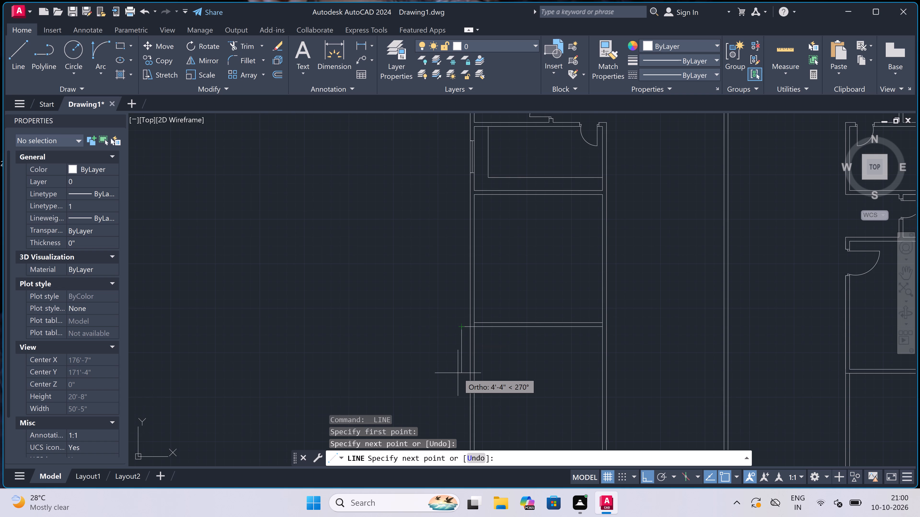
pyautogui.write("8'")
pyautogui.press('space')
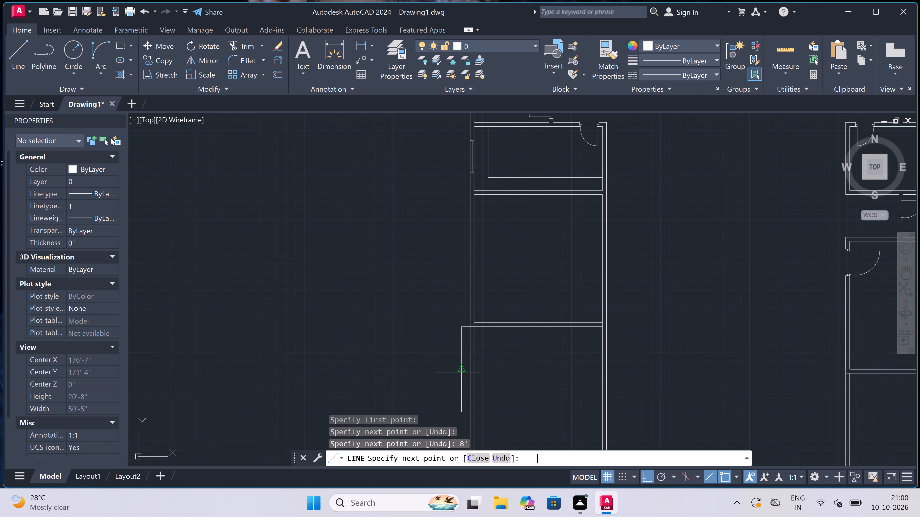
pyautogui.scroll(-2, 458, 373)
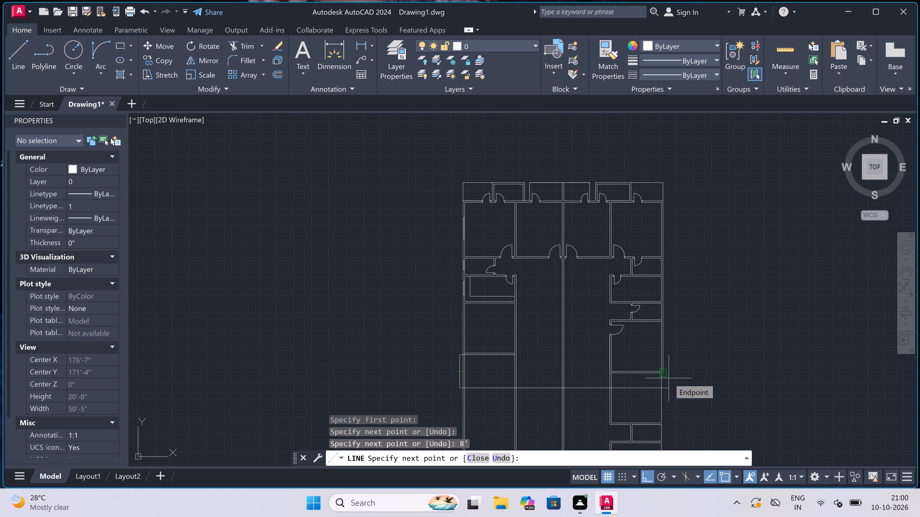
pyautogui.scroll(1, 519, 412)
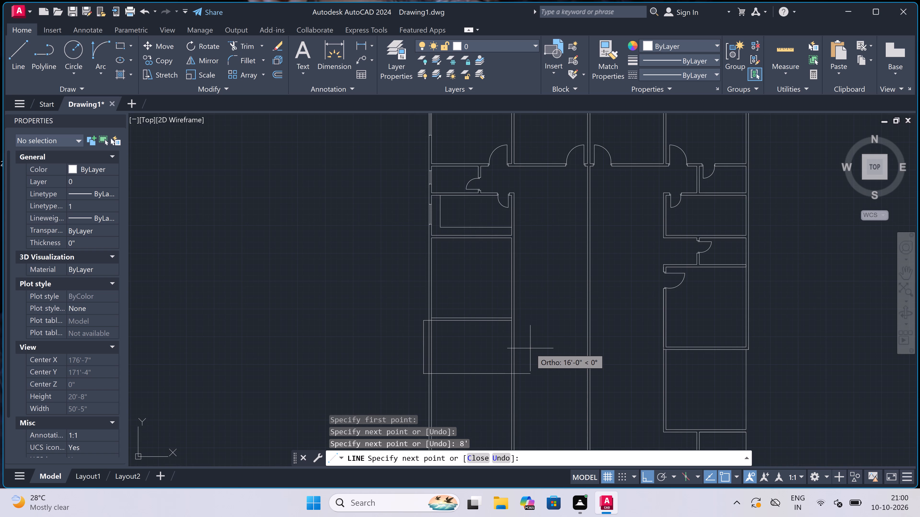
pyautogui.scroll(2, 586, 375)
pyautogui.click(586, 375)
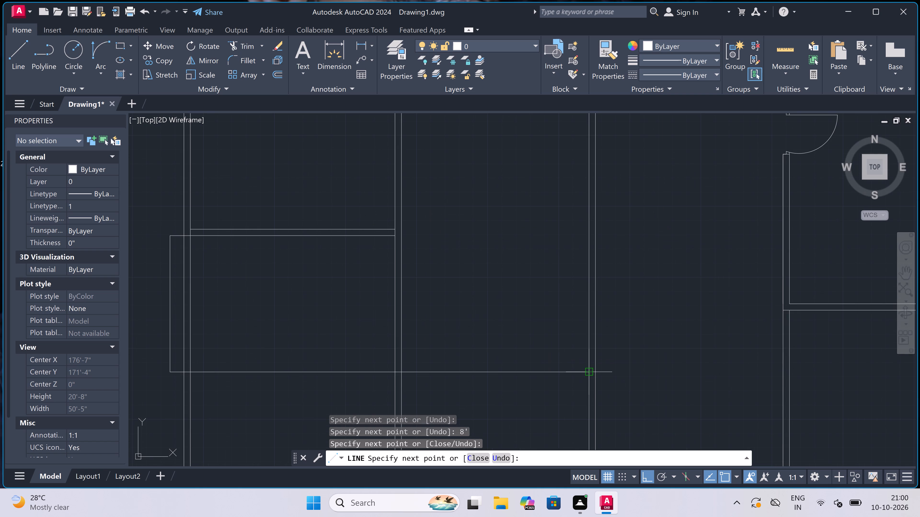
pyautogui.press('Escape')
# Draw a line from the partition's upper west corner outward to 4.5" beyond the projection's west line, and down level with its bottom line.
pyautogui.scroll(-3, 561, 319)
pyautogui.press('space')
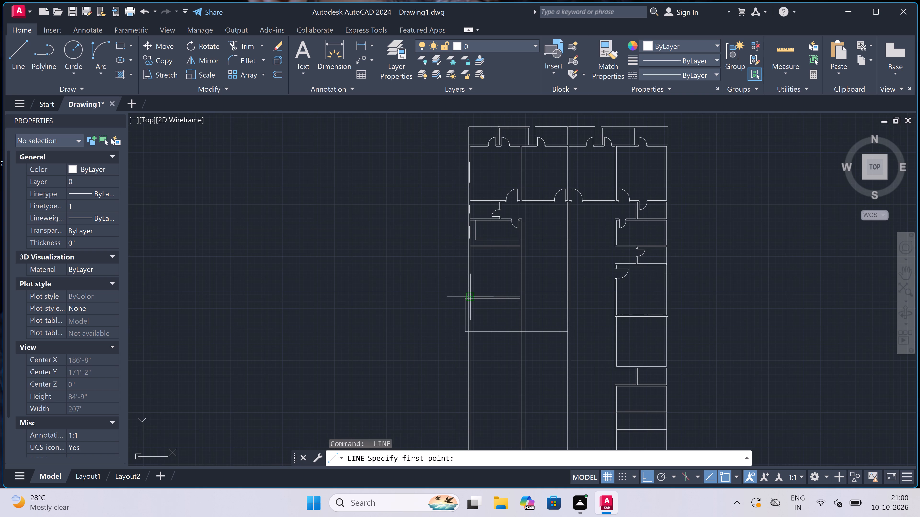
pyautogui.scroll(5, 469, 297)
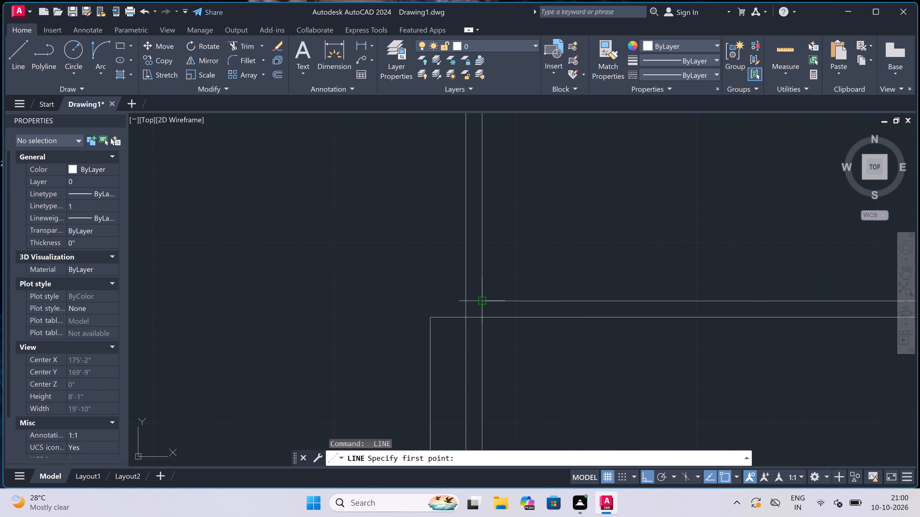
pyautogui.click(480, 303)
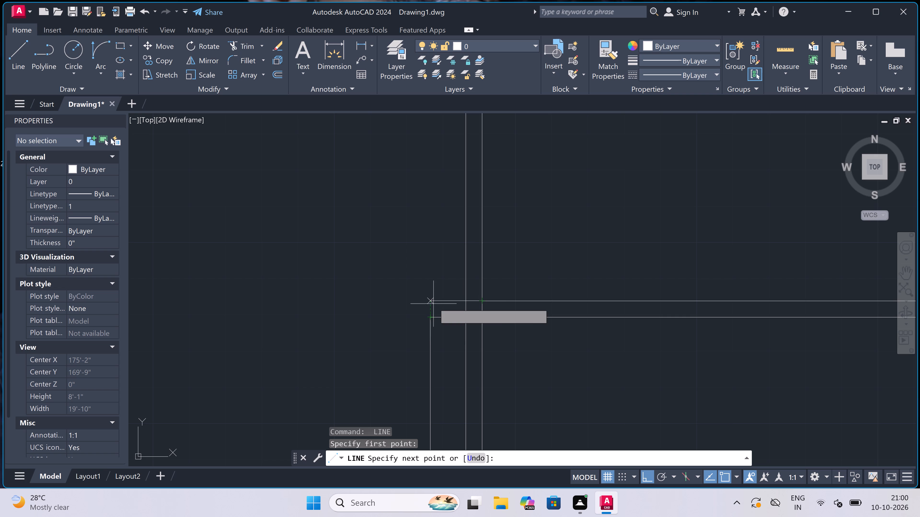
pyautogui.click(430, 298)
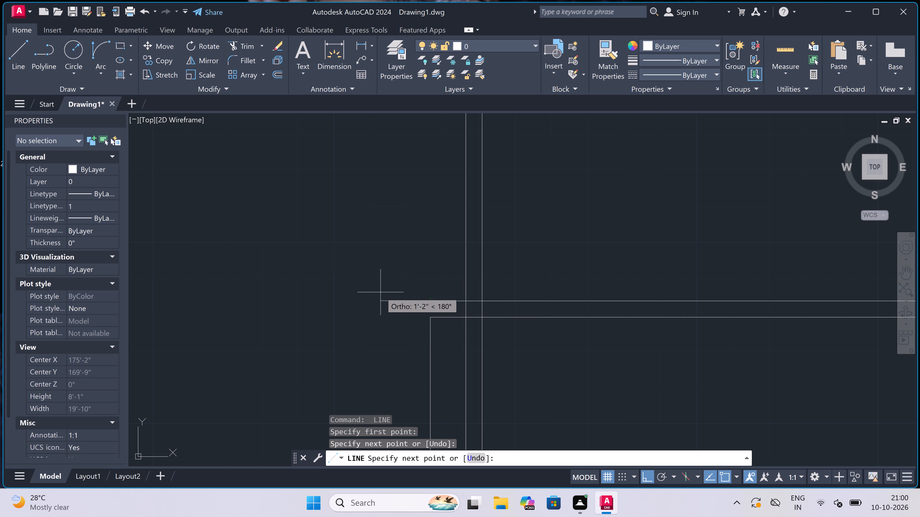
pyautogui.write('4.5"')
pyautogui.press('space')
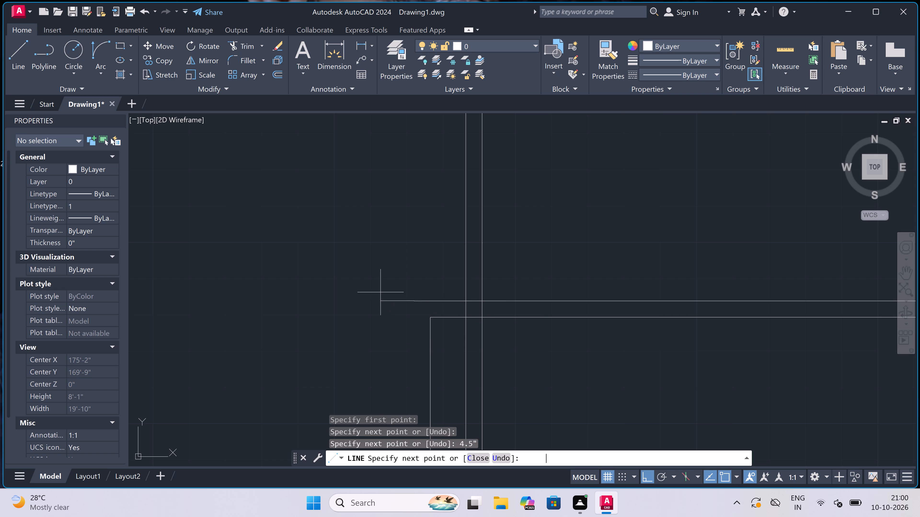
pyautogui.scroll(-3, 387, 286)
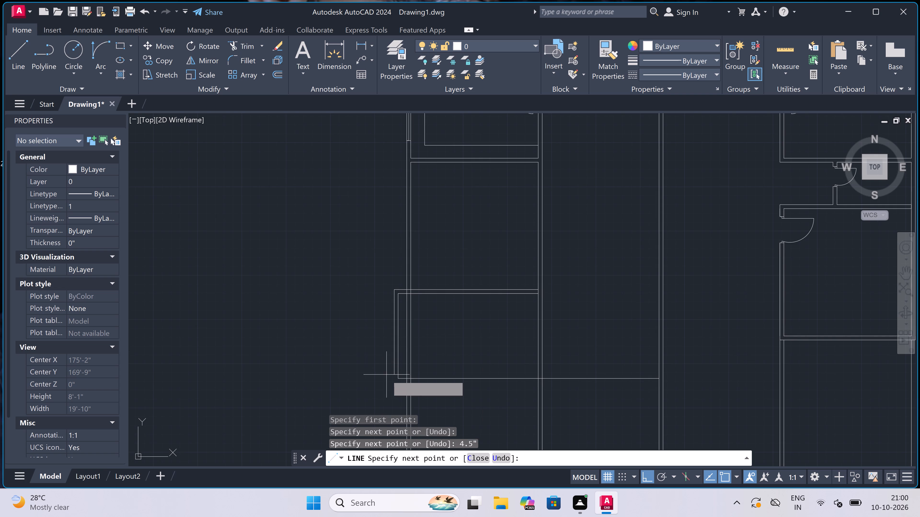
pyautogui.scroll(4, 388, 379)
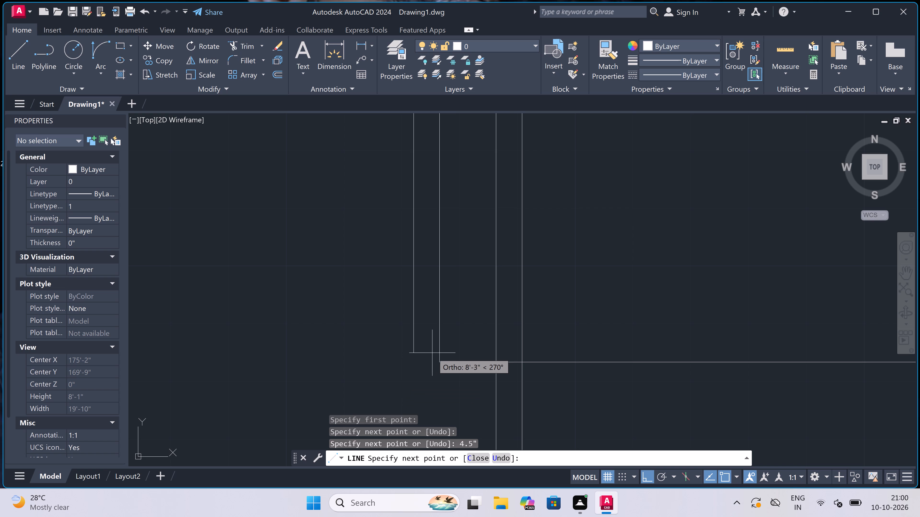
pyautogui.click(416, 362)
# Continue the outer wall line 4.5" further down and across to the central wall, parallel to the projection's bottom line.
pyautogui.scroll(-2, 415, 352)
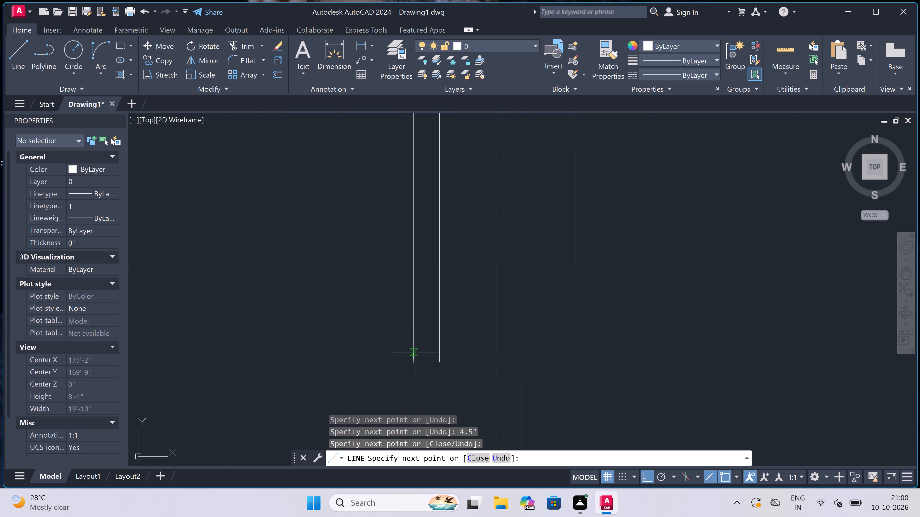
pyautogui.scroll(-1, 415, 352)
pyautogui.scroll(1, 410, 381)
pyautogui.write('4.5"')
pyautogui.press('space')
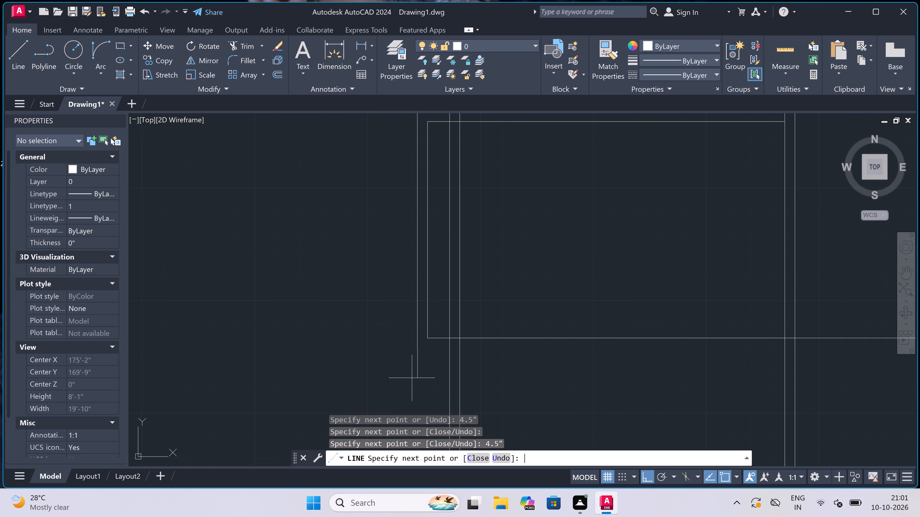
pyautogui.scroll(-2, 415, 352)
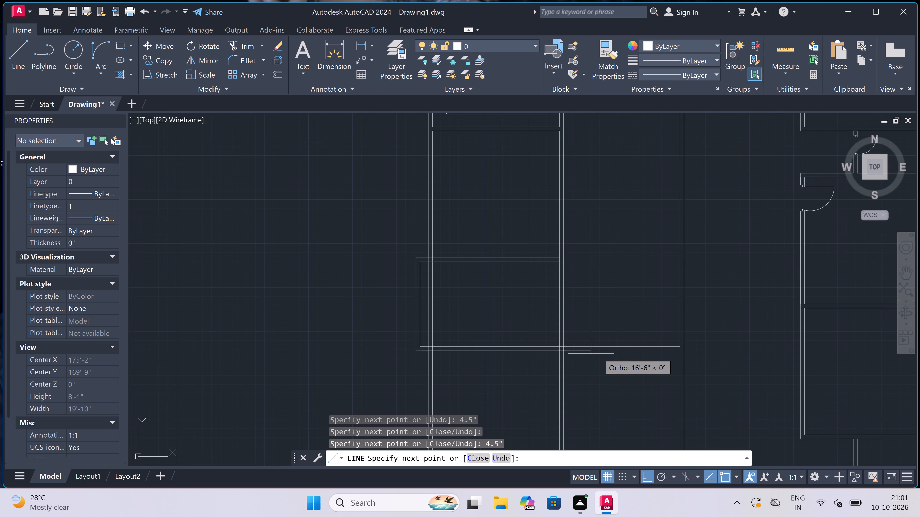
pyautogui.scroll(2, 681, 352)
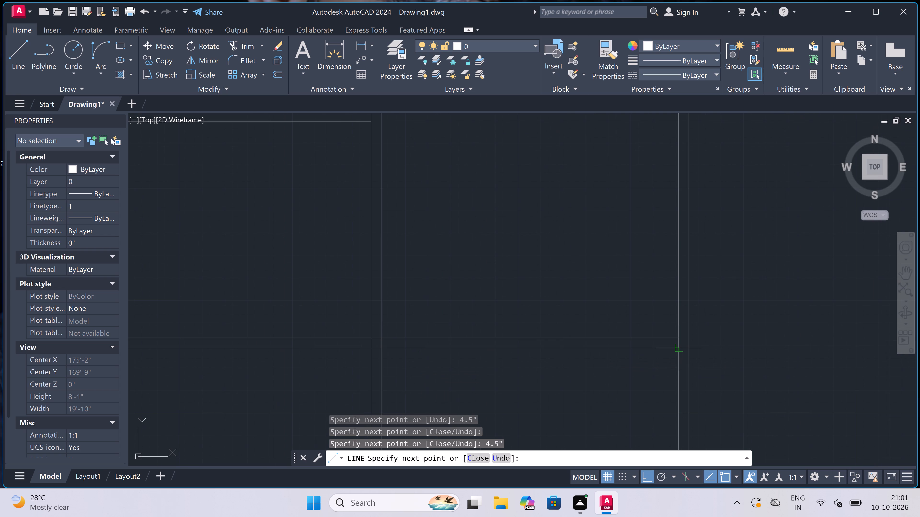
pyautogui.click(678, 347)
pyautogui.press('Escape')
pyautogui.scroll(-3, 556, 328)
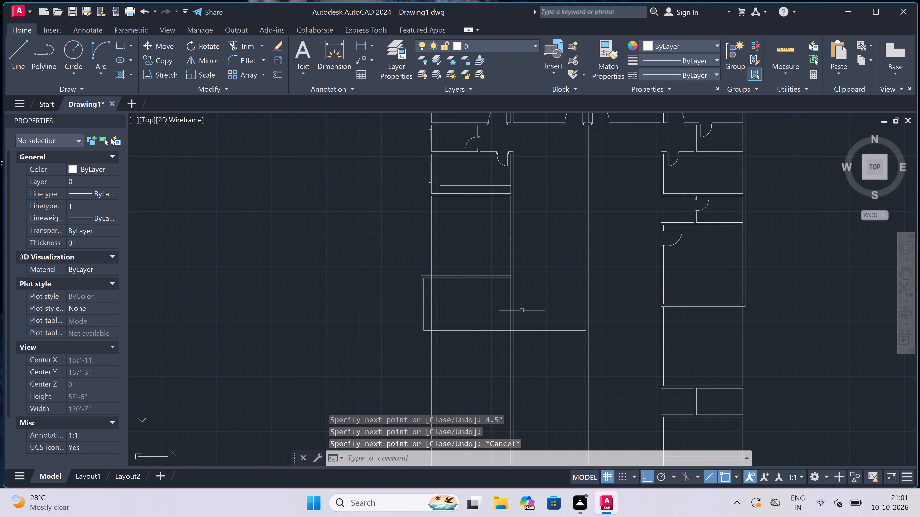
# Trim the west outer wall lines inside the projecting room and within the thickness of its upper and lower walls.
pyautogui.write('tr')
pyautogui.press('space')
pyautogui.scroll(1, 419, 302)
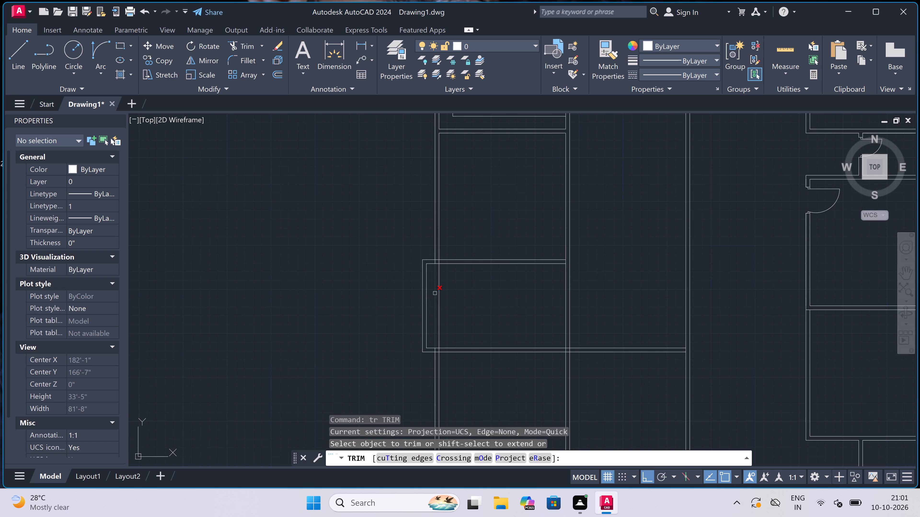
pyautogui.scroll(2, 435, 293)
pyautogui.click(428, 283)
pyautogui.click(504, 275)
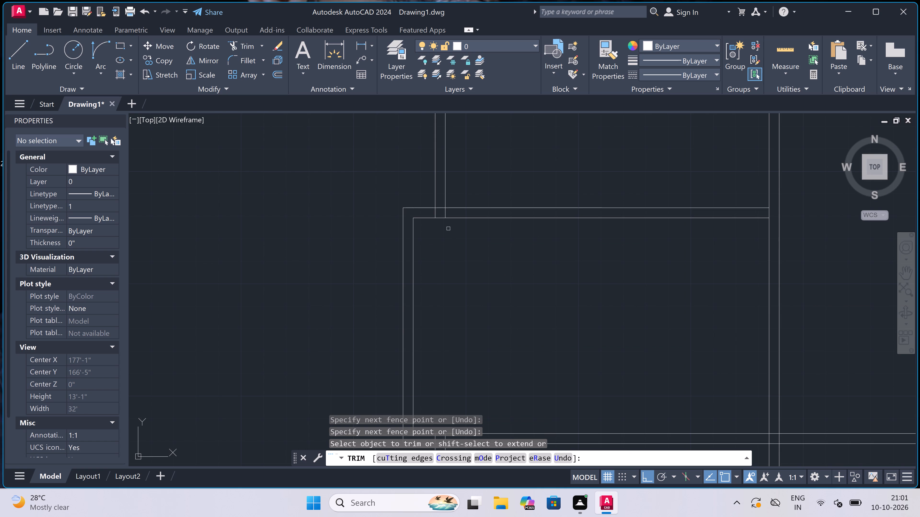
pyautogui.scroll(2, 425, 216)
pyautogui.click(425, 215)
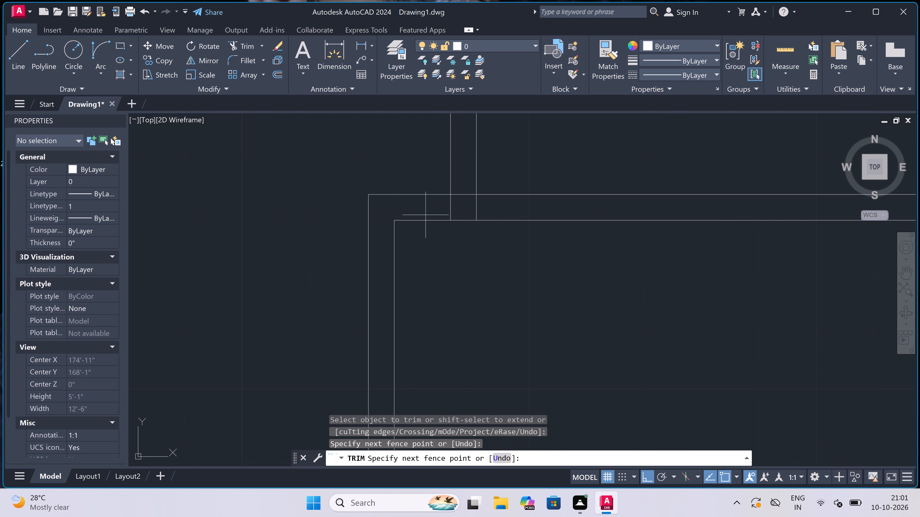
pyautogui.click(486, 212)
pyautogui.scroll(-4, 485, 211)
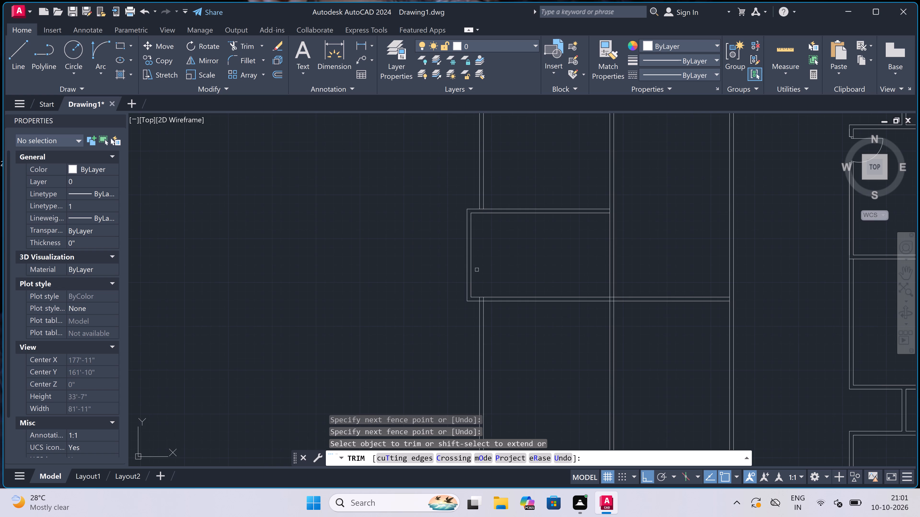
pyautogui.scroll(3, 482, 301)
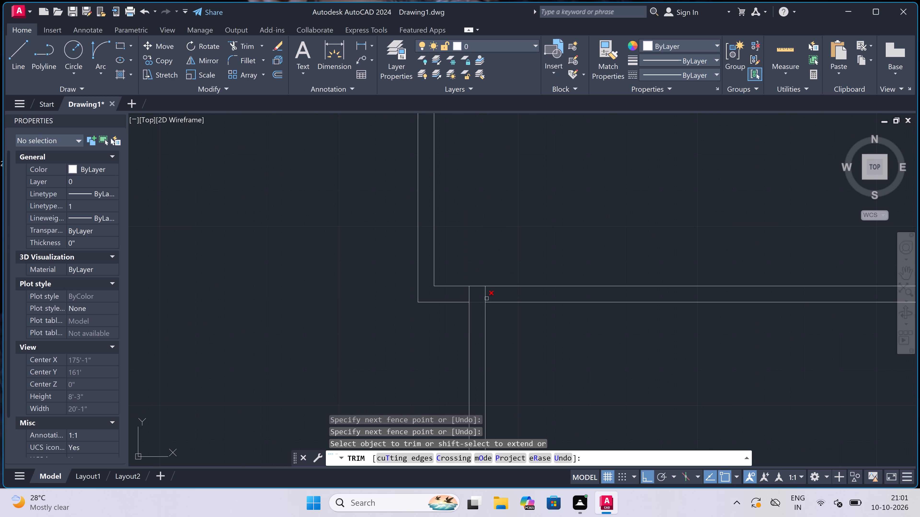
pyautogui.click(492, 297)
pyautogui.click(460, 296)
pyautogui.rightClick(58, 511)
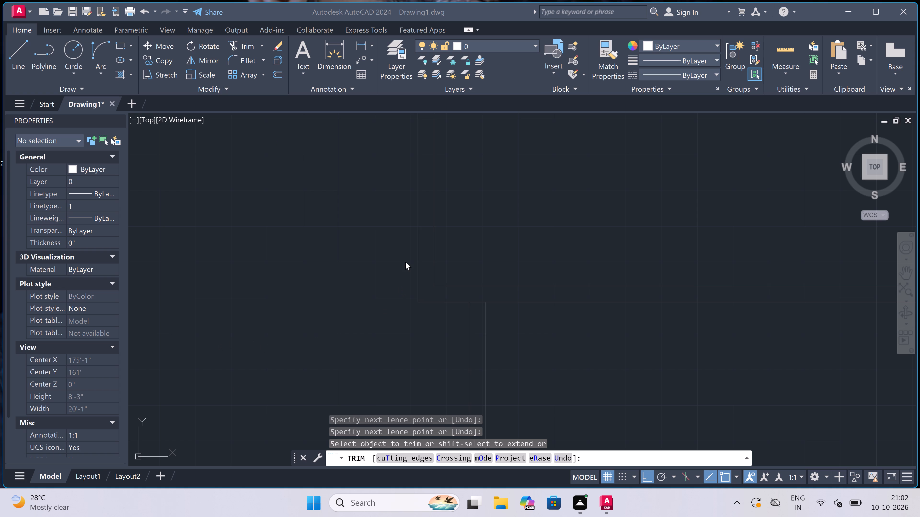
# Extend both lines of the projecting room's upper wall eastward to the near face of the central wall.
pyautogui.scroll(-4, 405, 262)
pyautogui.scroll(-3, 432, 291)
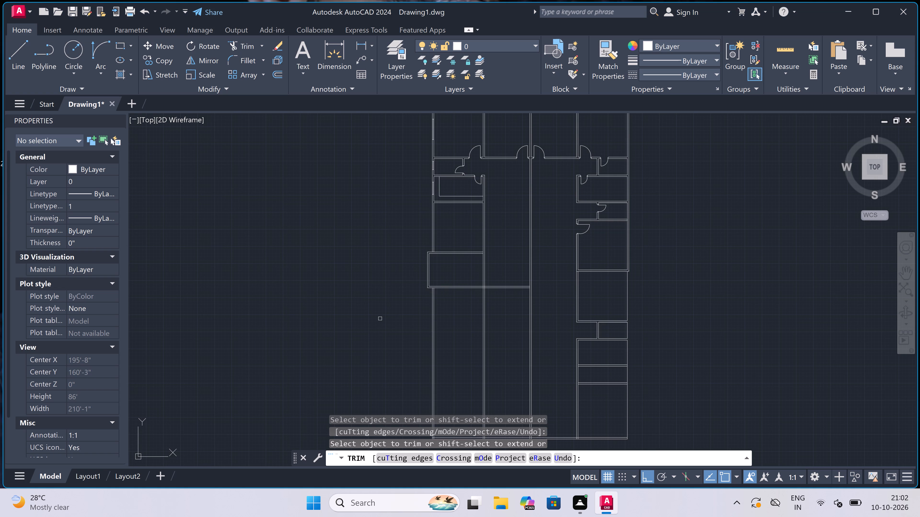
pyautogui.scroll(-1, 371, 303)
pyautogui.scroll(3, 457, 277)
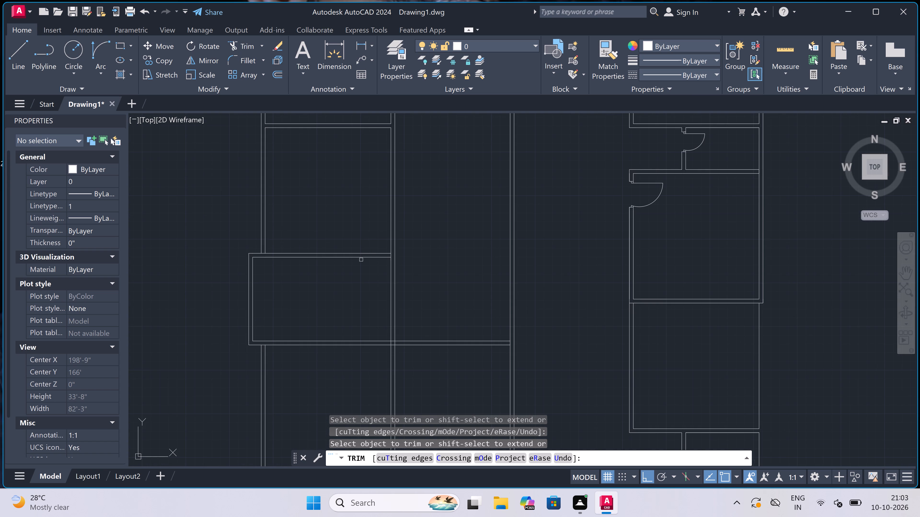
pyautogui.press('Escape')
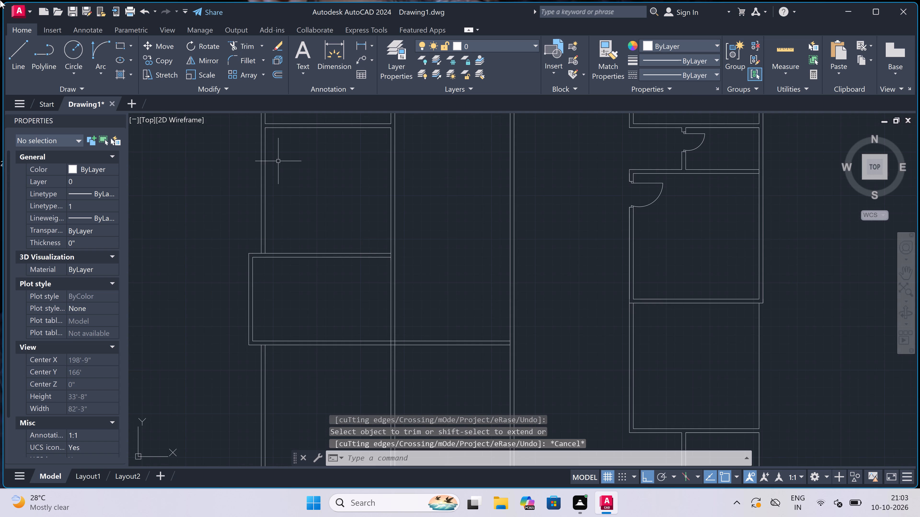
pyautogui.press('e')
pyautogui.write('x')
pyautogui.press('space')
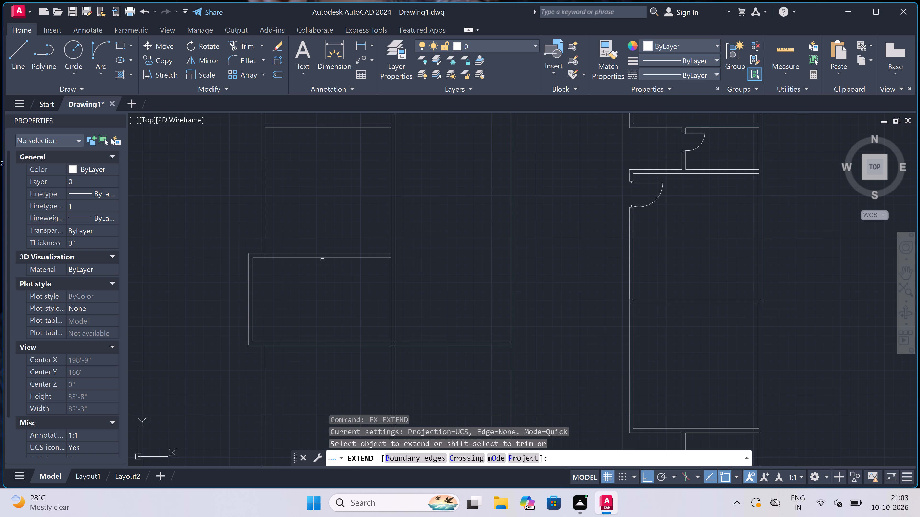
pyautogui.click(342, 230)
pyautogui.click(350, 317)
pyautogui.moveTo(349, 229); pyautogui.dragTo(353, 243)
pyautogui.click(364, 307)
pyautogui.click(361, 236)
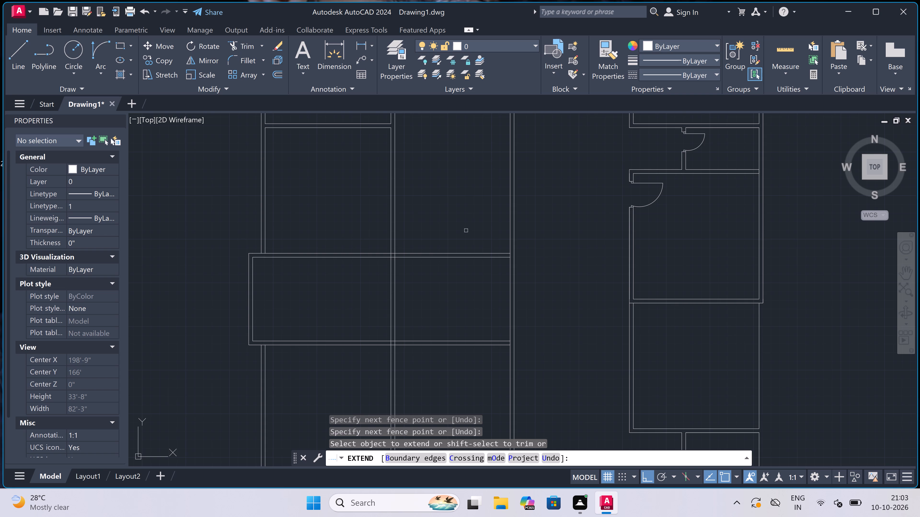
# Extend the projecting room's upper and lower wall lines through to the far face of the central wall.
pyautogui.click(455, 236)
pyautogui.click(460, 293)
pyautogui.click(461, 290)
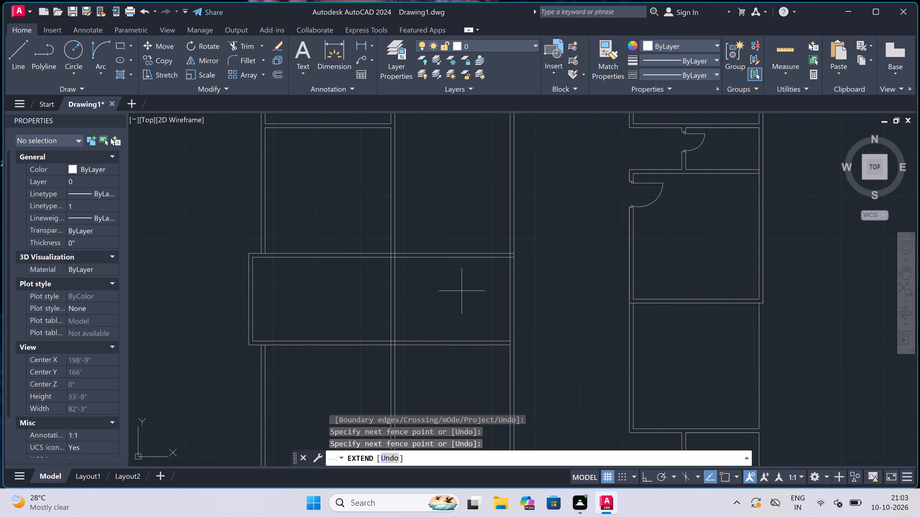
pyautogui.click(476, 378)
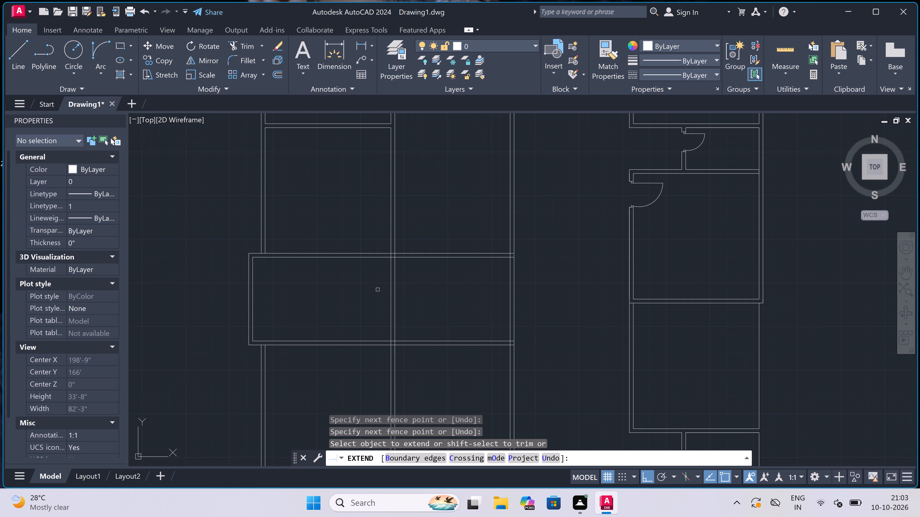
pyautogui.press('Escape')
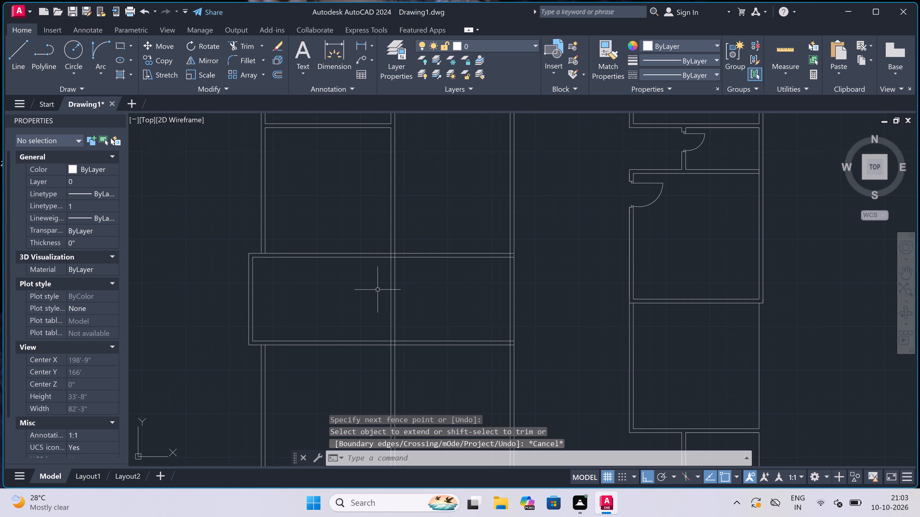
# Trim the overlapping segments where the inner north-south wall meets the projecting room's upper wall.
pyautogui.write('tr')
pyautogui.press('space')
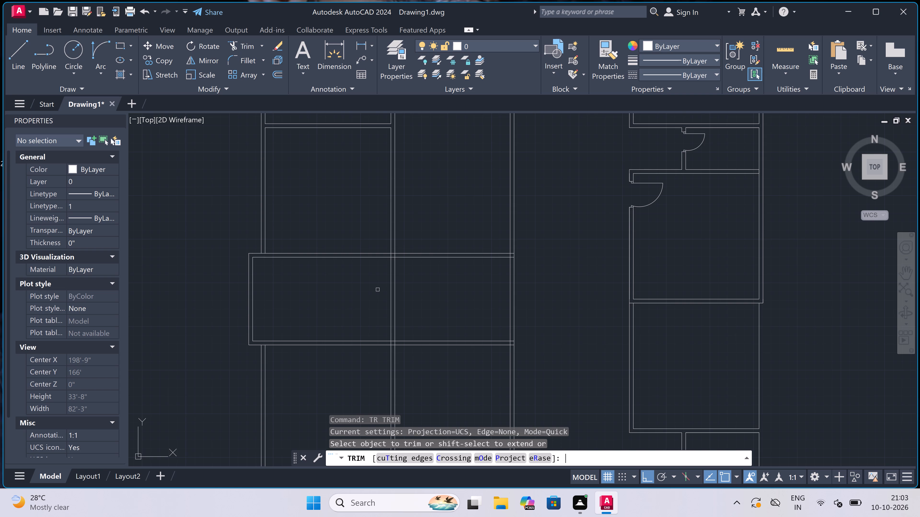
pyautogui.scroll(1, 392, 239)
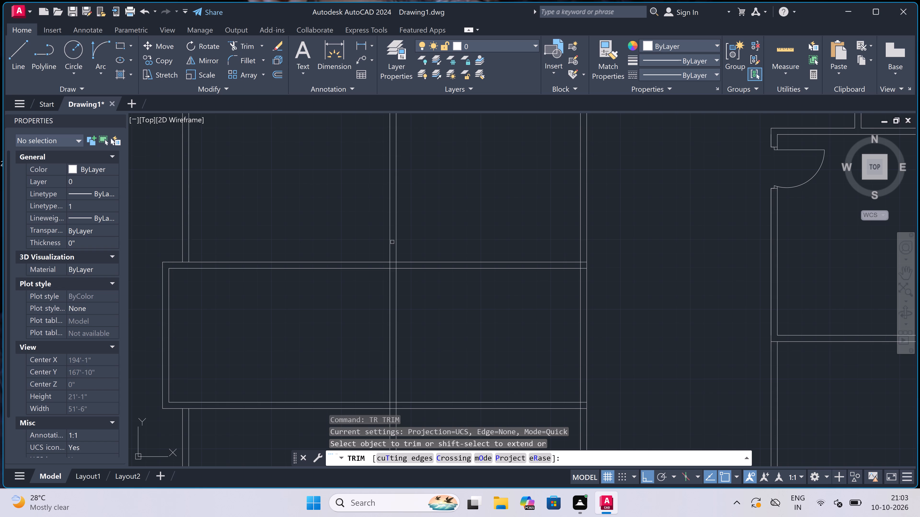
pyautogui.scroll(3, 392, 264)
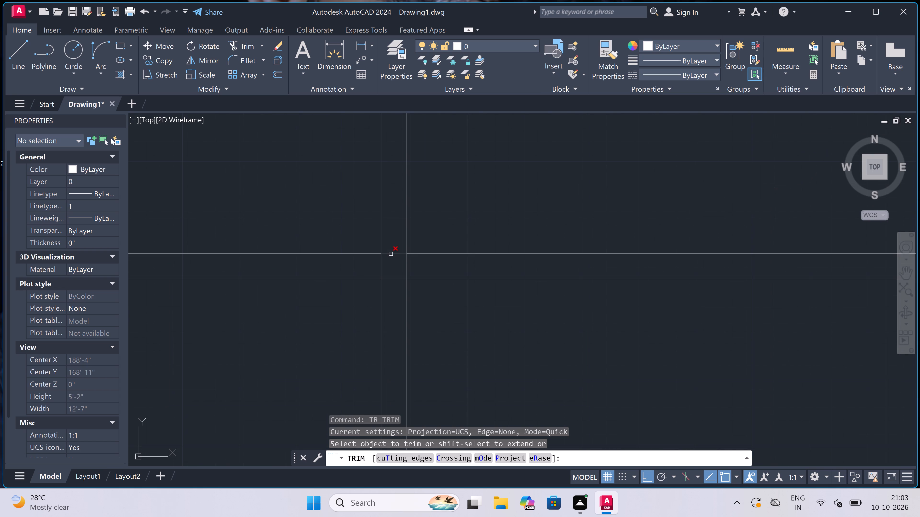
pyautogui.click(390, 254)
pyautogui.click(376, 271)
pyautogui.click(382, 267)
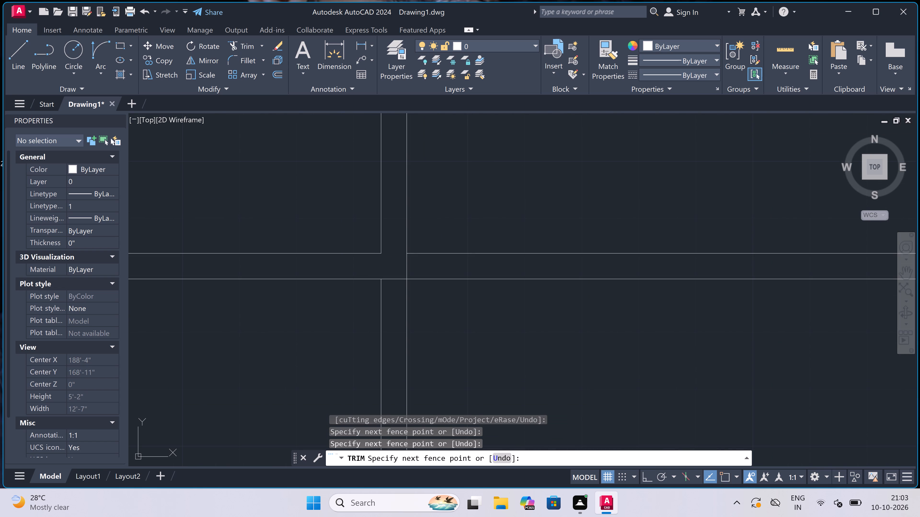
pyautogui.scroll(-1, 382, 267)
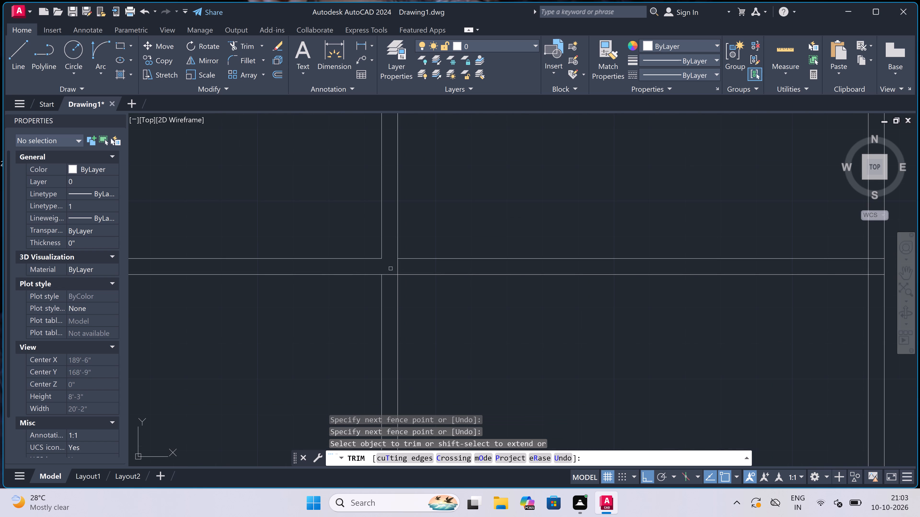
# Trim the inner north-south wall's east line inside the projecting room and the overlap at its junction with the lower wall.
pyautogui.scroll(-3, 406, 292)
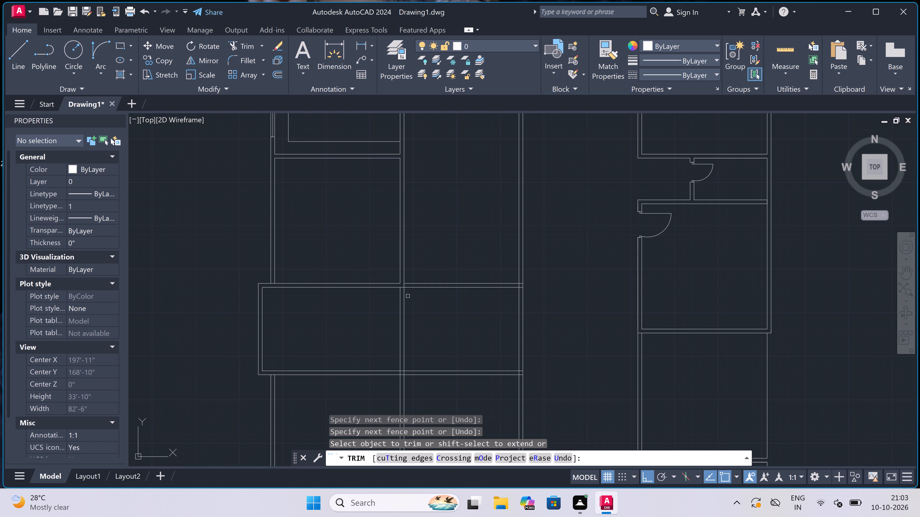
pyautogui.click(404, 315)
pyautogui.scroll(-3, 404, 294)
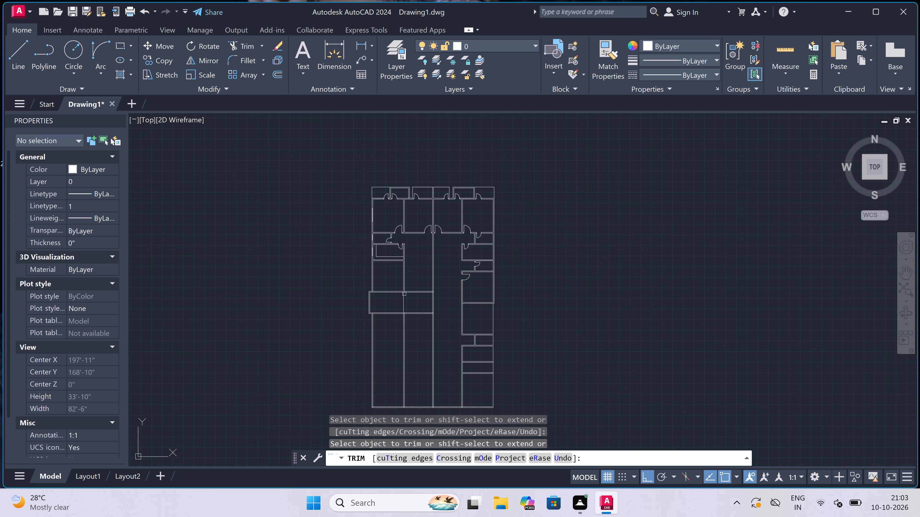
pyautogui.scroll(6, 404, 314)
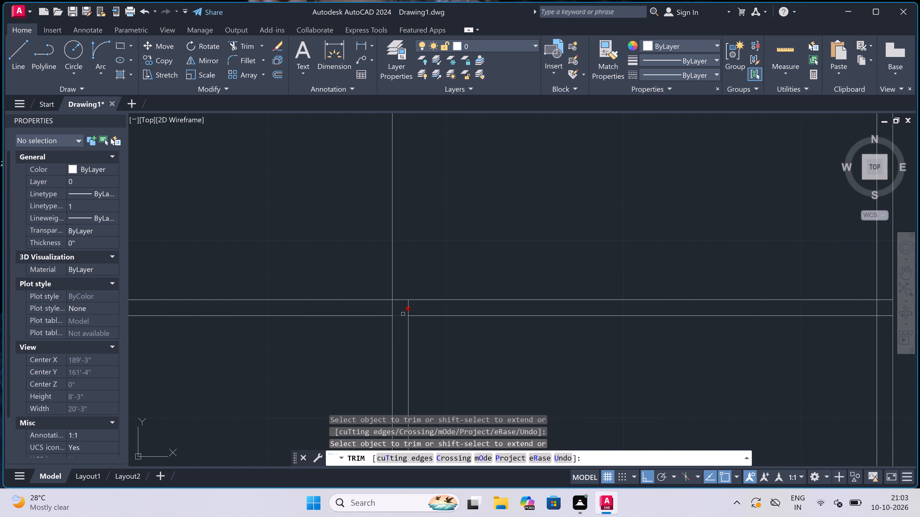
pyautogui.click(403, 315)
pyautogui.click(406, 304)
pyautogui.click(414, 305)
pyautogui.scroll(-4, 414, 305)
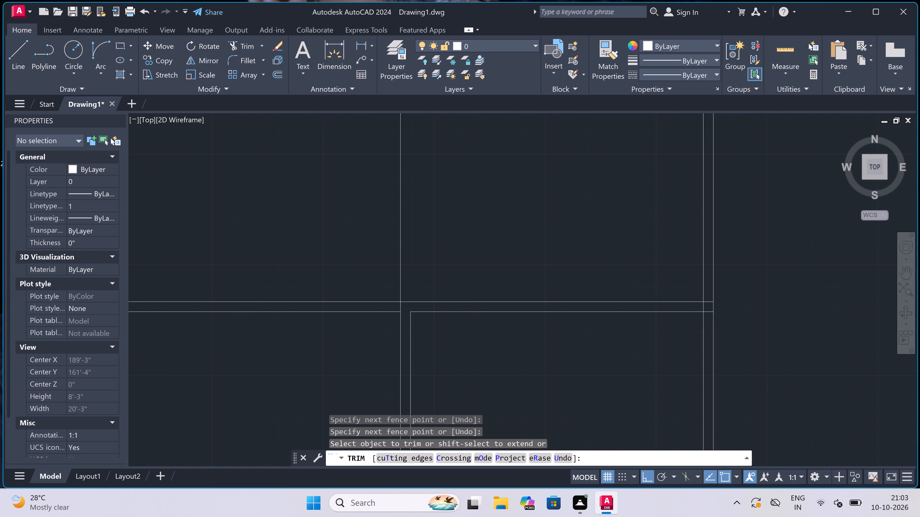
# Trim the inner north-south wall's remaining west line inside the projecting room.
pyautogui.scroll(1, 408, 257)
pyautogui.click(406, 281)
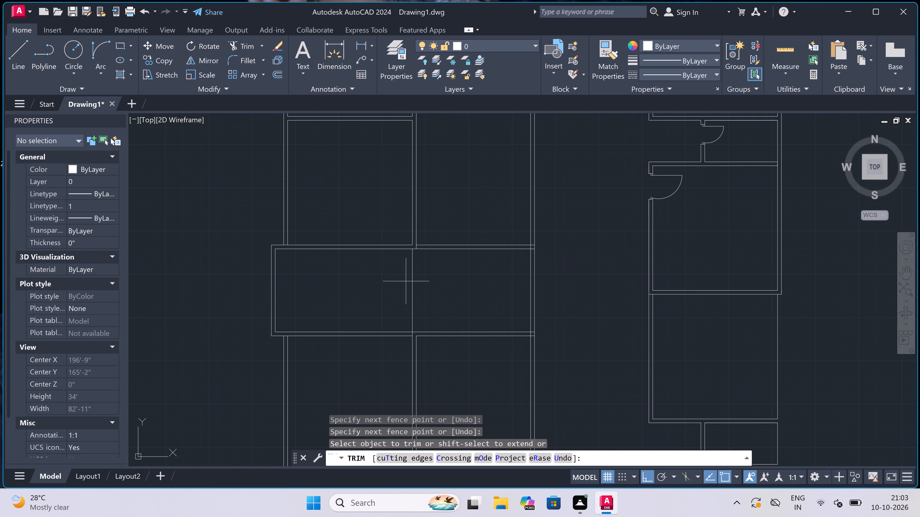
pyautogui.click(425, 277)
pyautogui.scroll(-2, 415, 283)
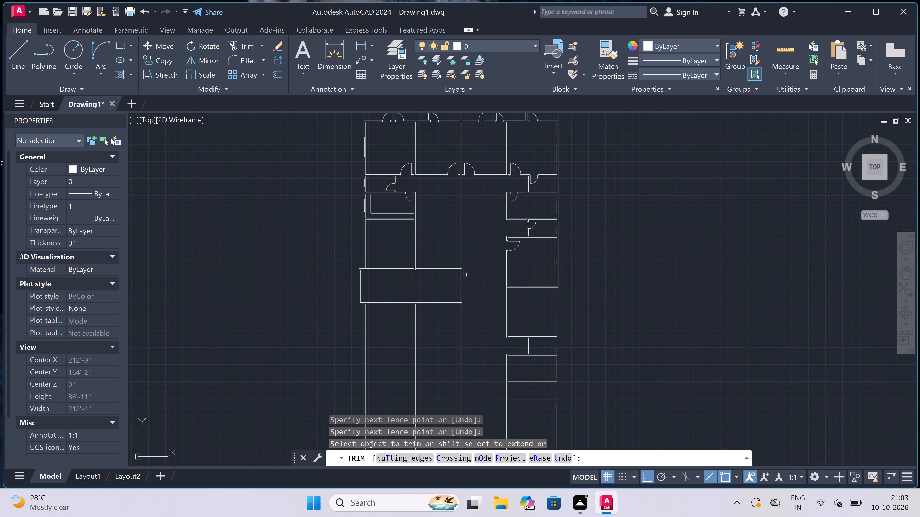
pyautogui.scroll(2, 470, 276)
pyautogui.press('Escape')
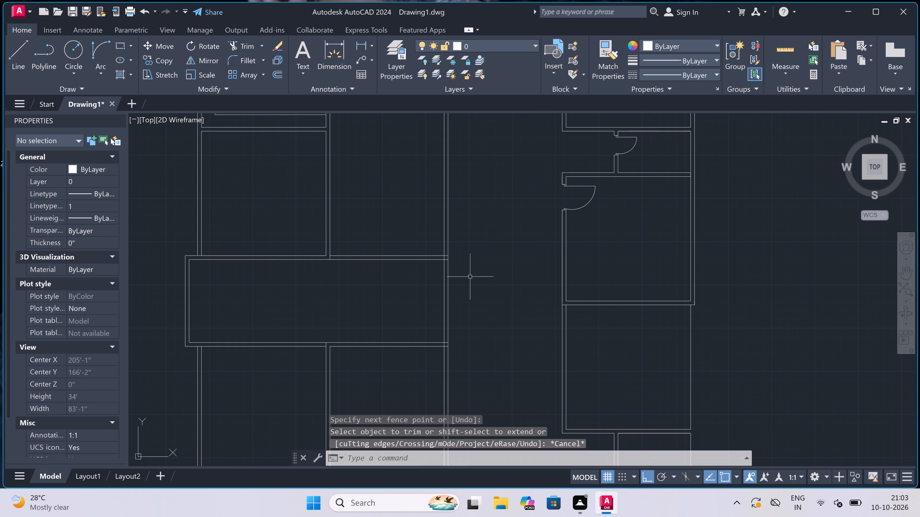
# Extend both lines of the lower wall of the east-side room westward to the central wall.
pyautogui.write('ex')
pyautogui.press('space')
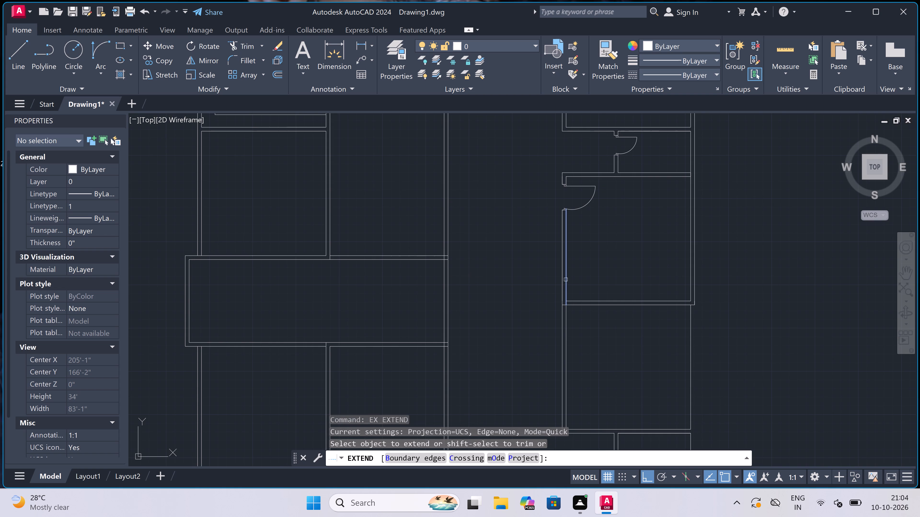
pyautogui.scroll(-2, 589, 274)
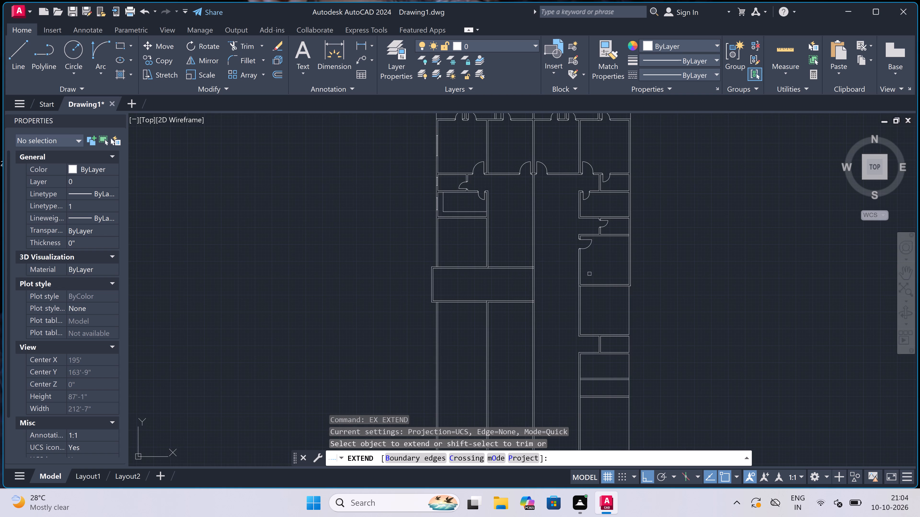
pyautogui.click(589, 277)
pyautogui.click(599, 330)
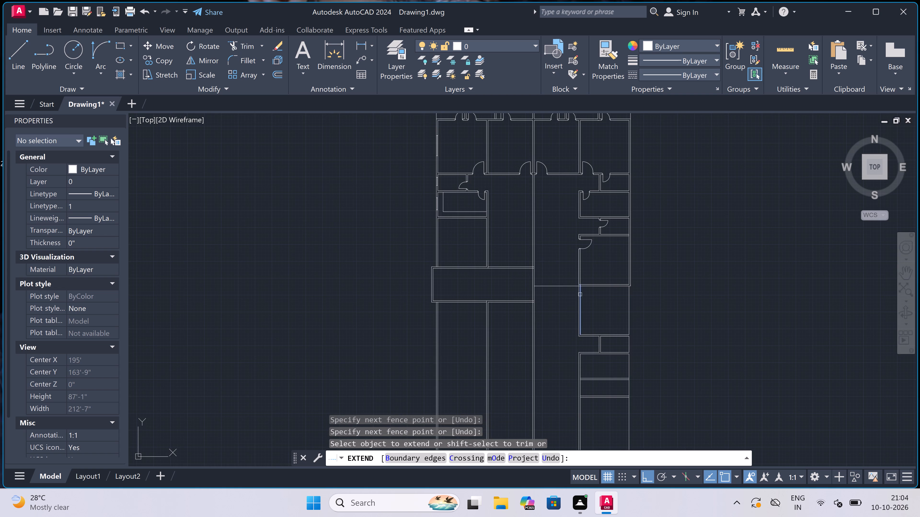
pyautogui.click(593, 273)
pyautogui.click(606, 332)
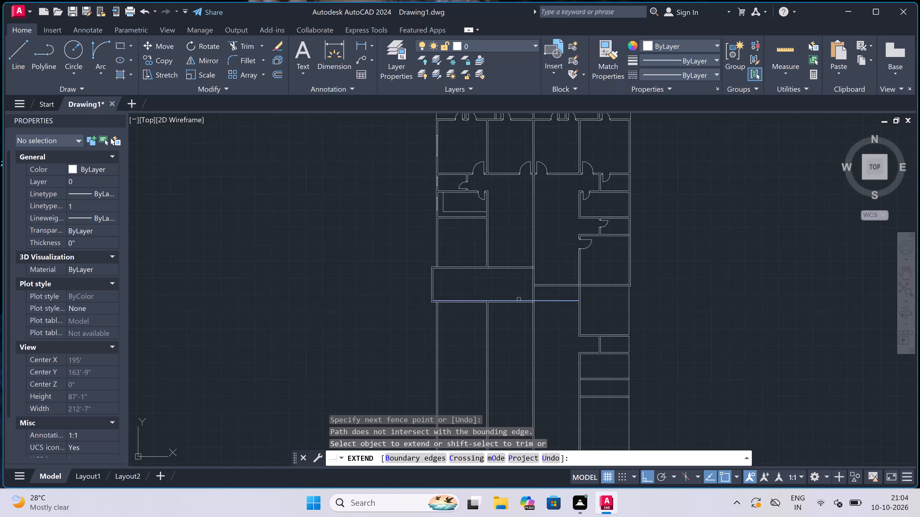
pyautogui.press('Escape')
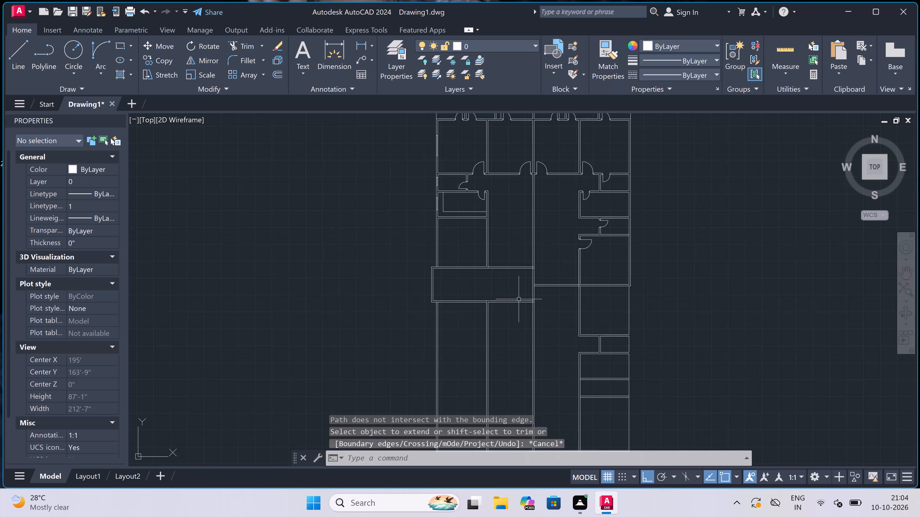
# Draw the east outer wall's missing face about 41' south from the outer corner, and close it west to the bottom wall's corner.
pyautogui.scroll(-1, 519, 295)
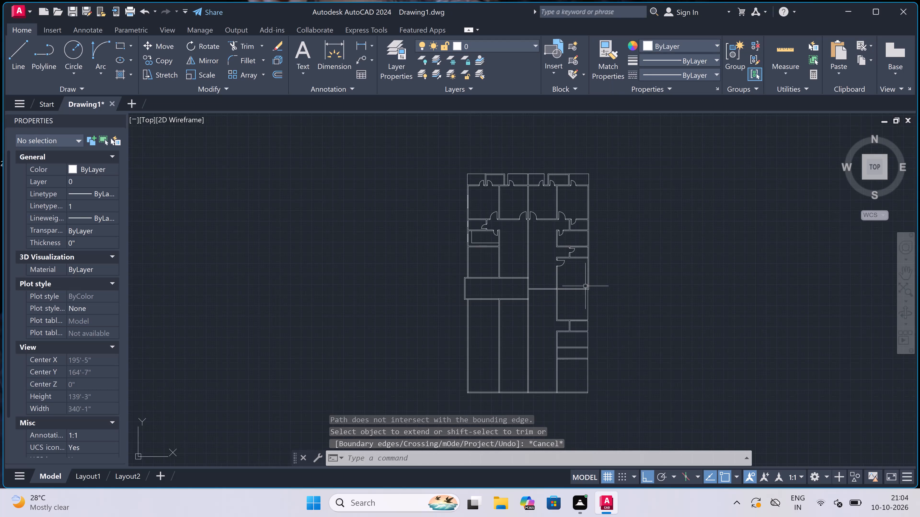
pyautogui.scroll(5, 587, 285)
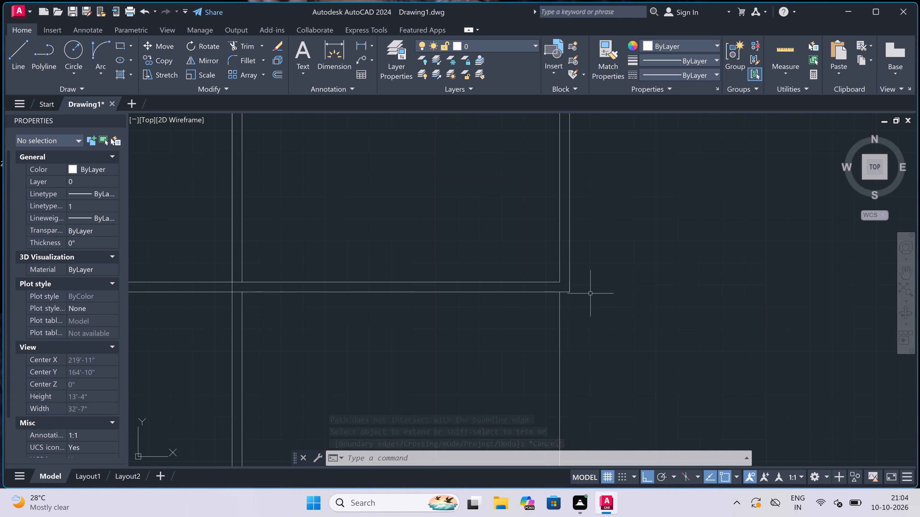
pyautogui.write('l')
pyautogui.press('space')
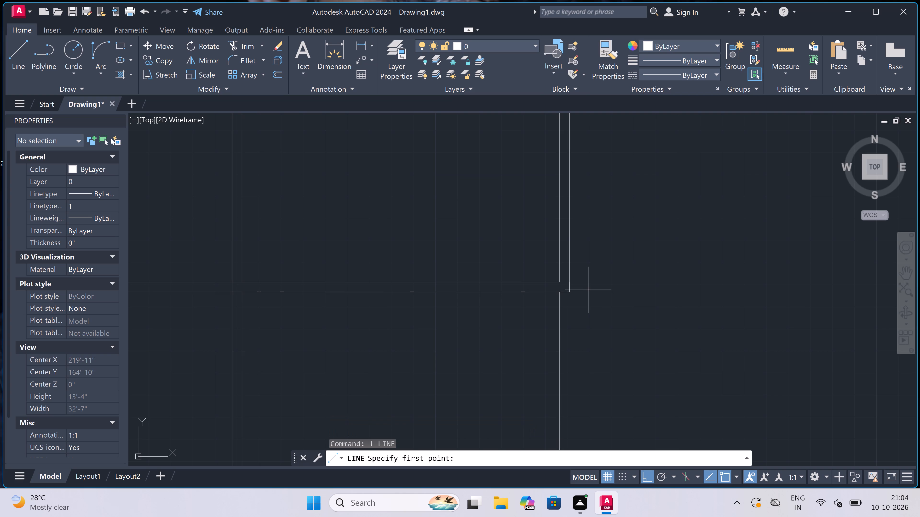
pyautogui.click(570, 295)
pyautogui.scroll(-4, 570, 295)
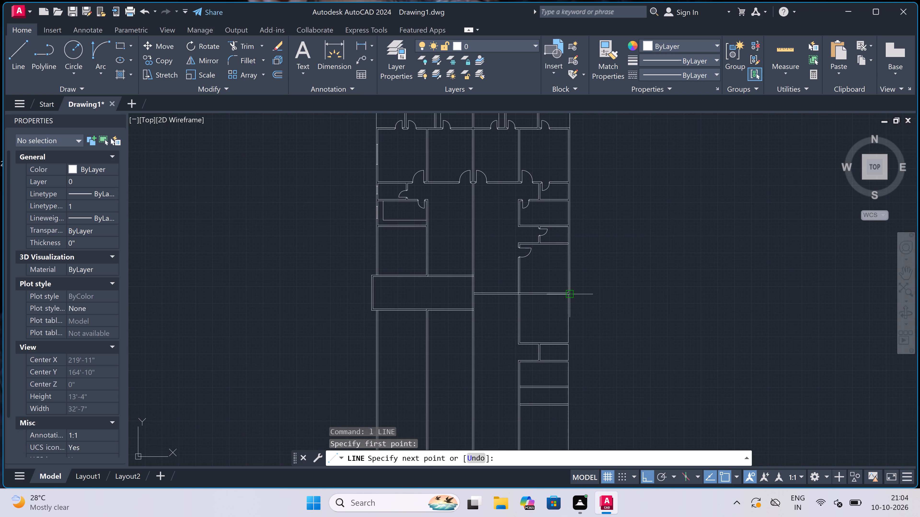
pyautogui.scroll(-2, 569, 295)
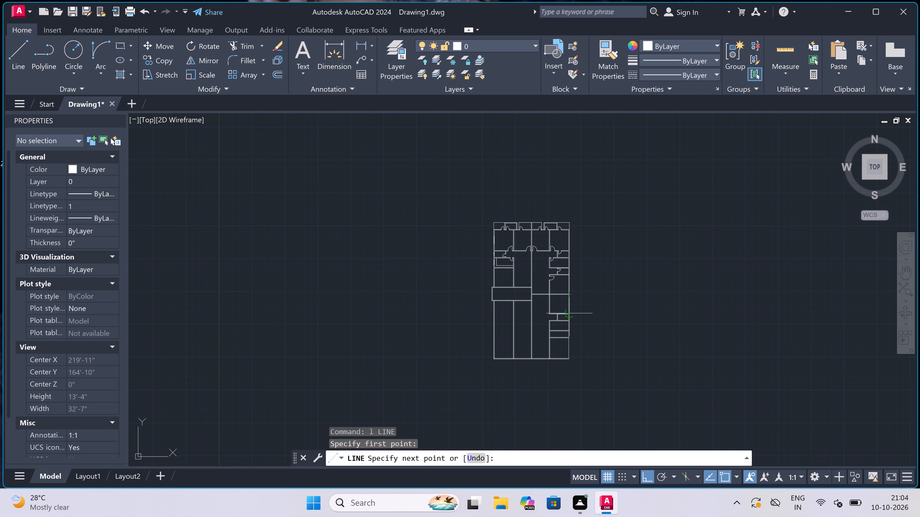
pyautogui.scroll(4, 568, 361)
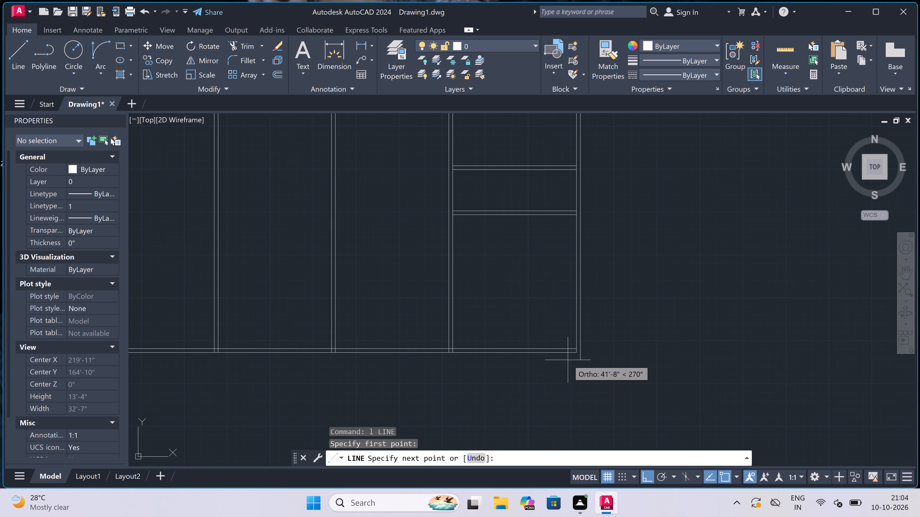
pyautogui.scroll(3, 578, 349)
pyautogui.scroll(2, 591, 373)
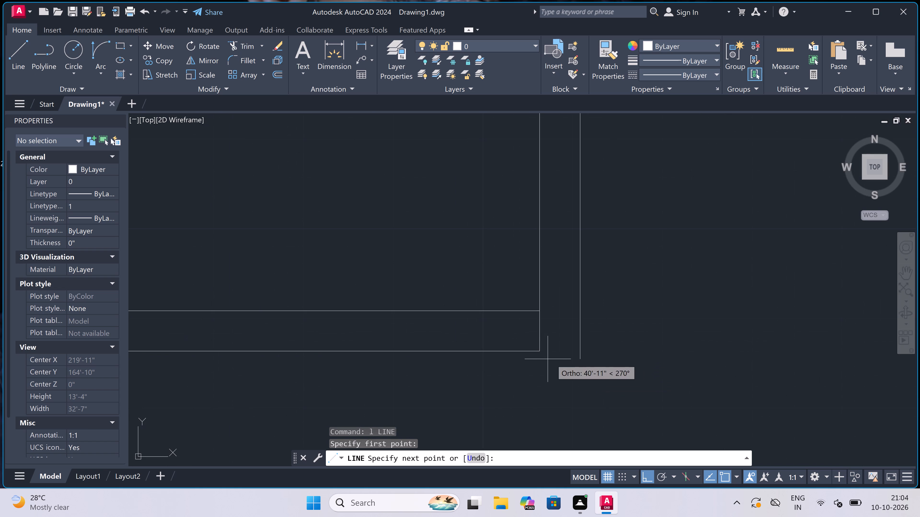
pyautogui.click(579, 355)
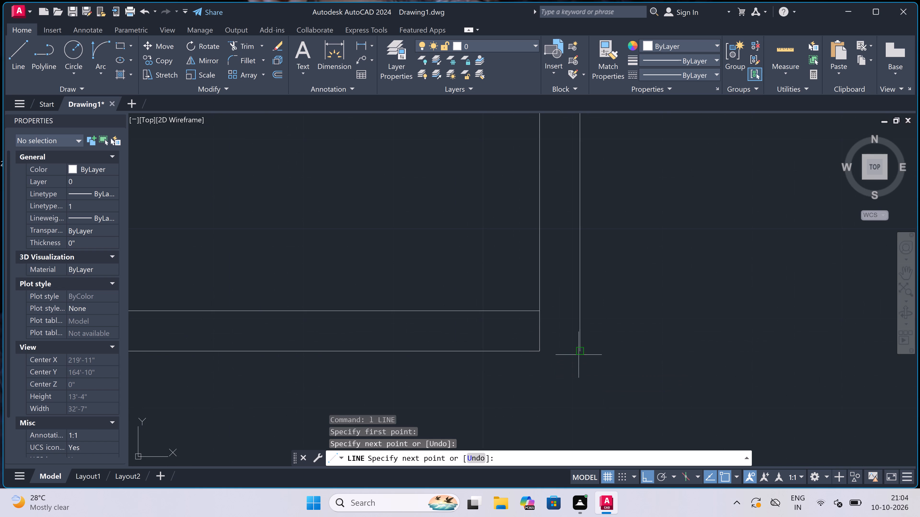
pyautogui.click(537, 358)
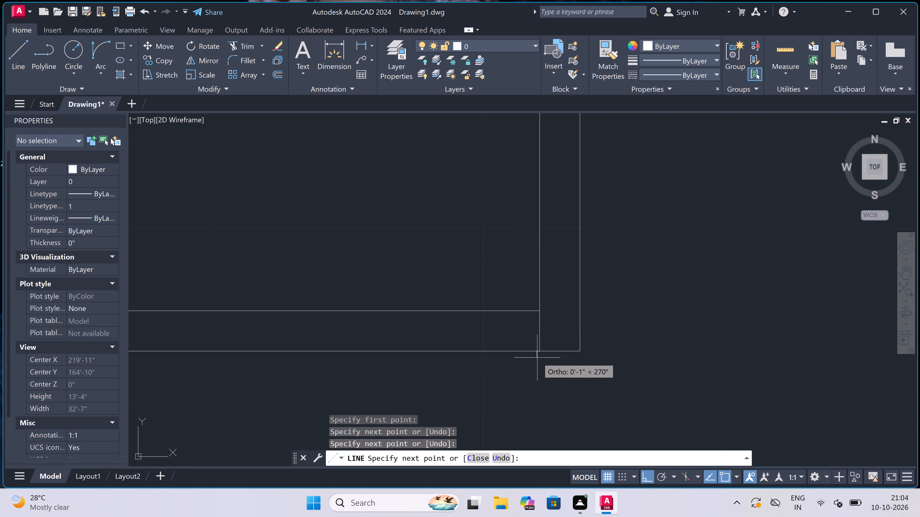
pyautogui.press('Escape')
# Draw a short jamb line across the thickness of the projecting room's upper wall, just east of the inner north-south wall.
pyautogui.scroll(-4, 540, 362)
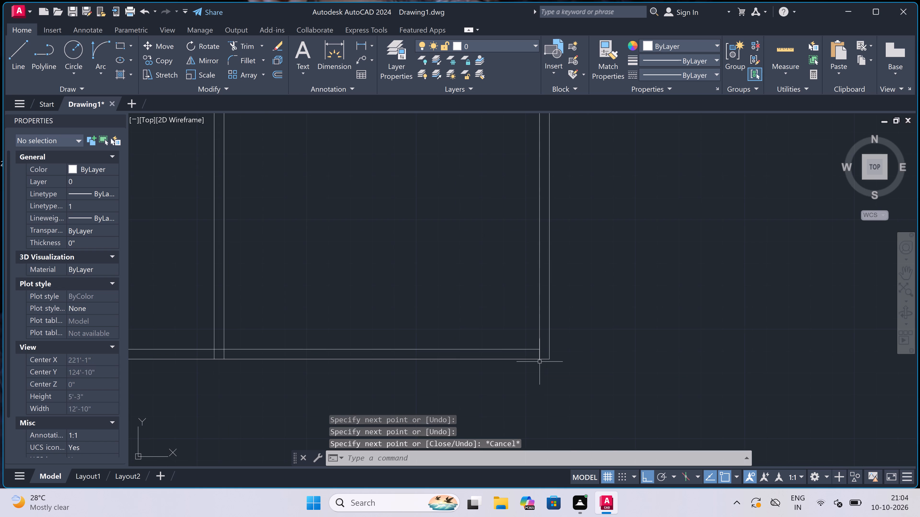
pyautogui.scroll(-3, 540, 362)
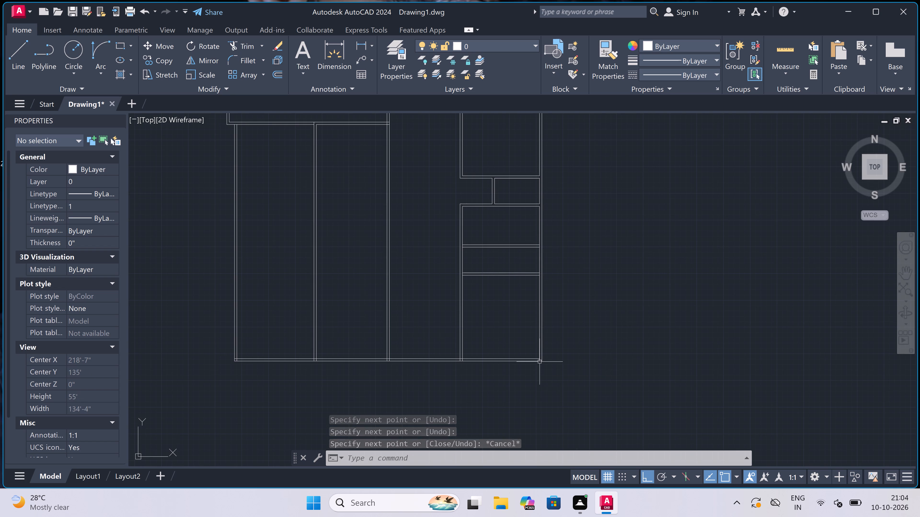
pyautogui.scroll(-3, 540, 362)
pyautogui.scroll(3, 529, 247)
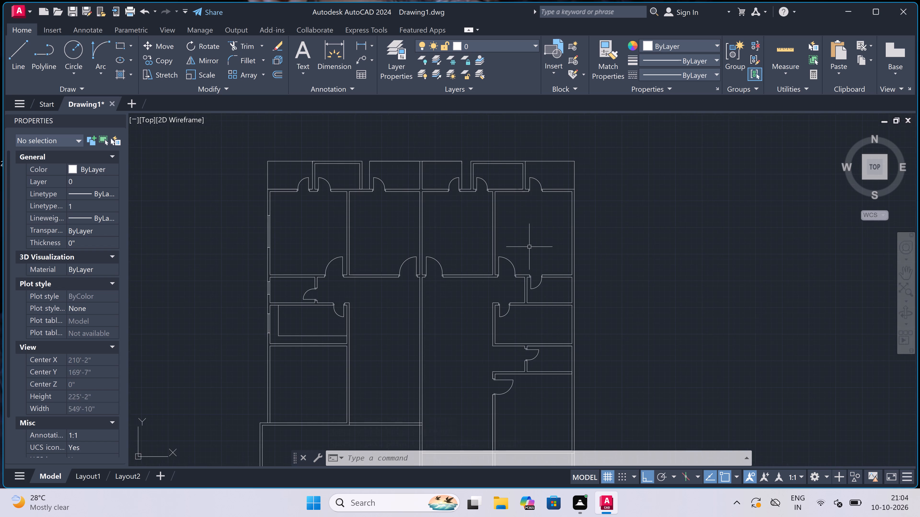
pyautogui.scroll(-2, 529, 247)
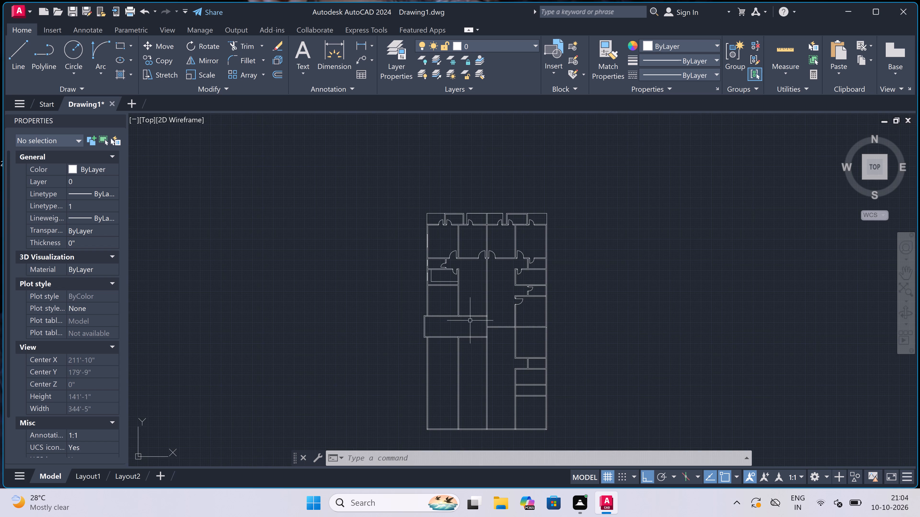
pyautogui.scroll(3, 462, 310)
pyautogui.press('space')
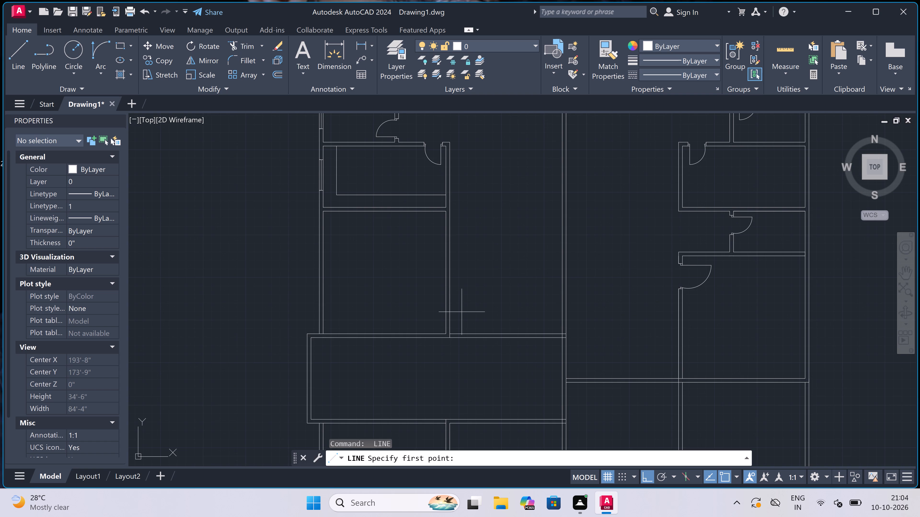
pyautogui.scroll(2, 454, 342)
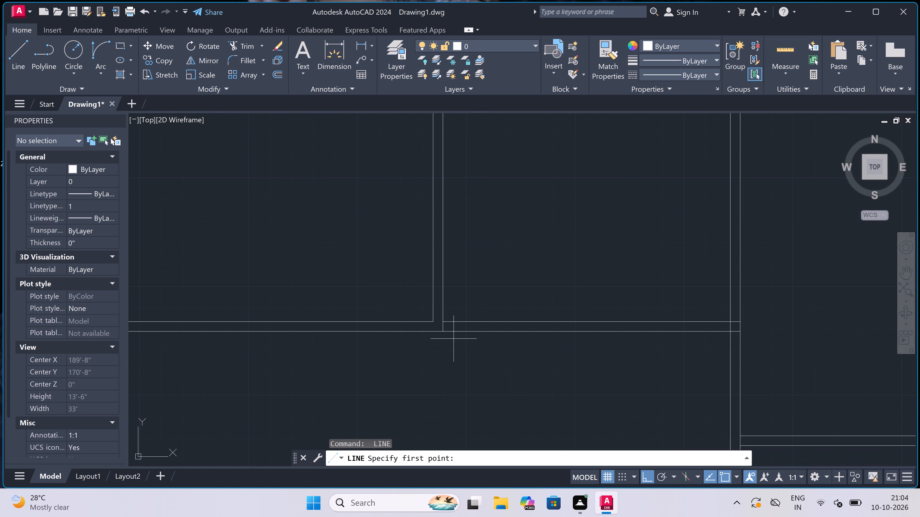
pyautogui.scroll(1, 453, 333)
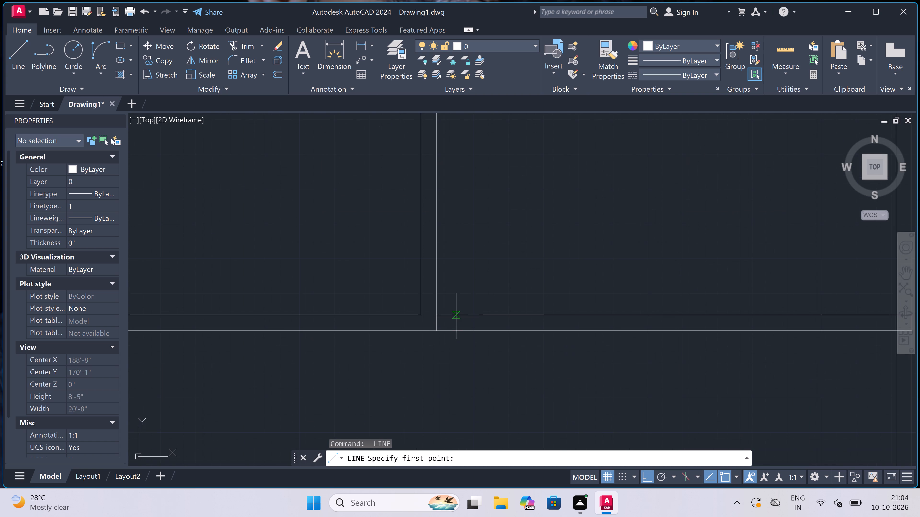
pyautogui.click(456, 316)
pyautogui.click(456, 334)
pyautogui.scroll(2, 455, 330)
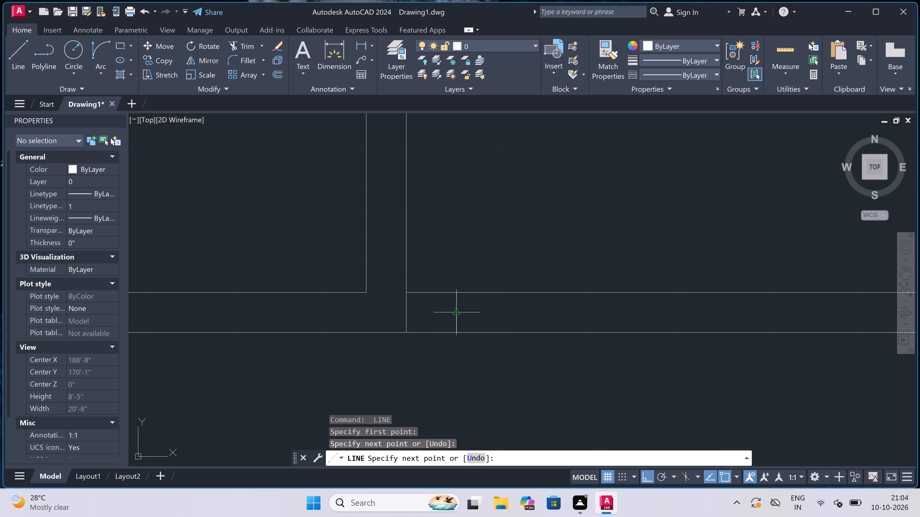
# Continue from the jamb line's midpoint with a 2" segment east and a 3' door-leaf line north.
pyautogui.click(455, 314)
pyautogui.press('2')
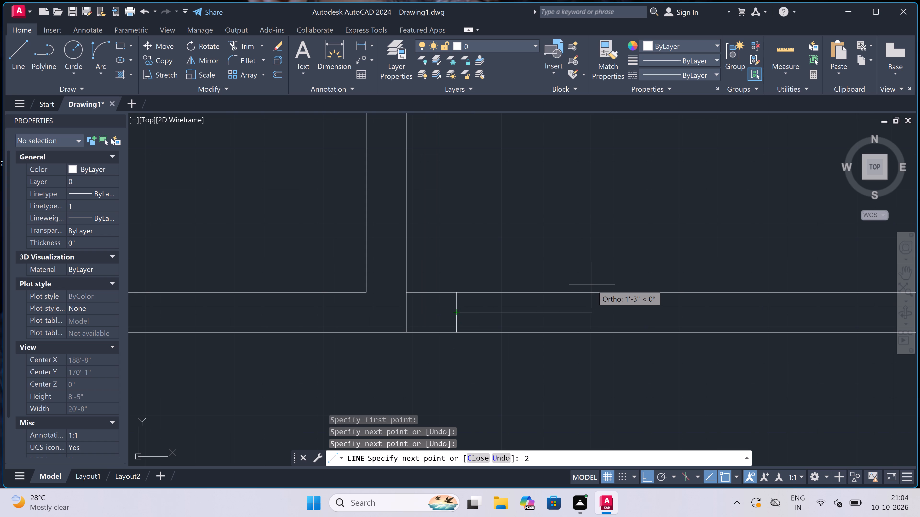
pyautogui.write('"')
pyautogui.press('space')
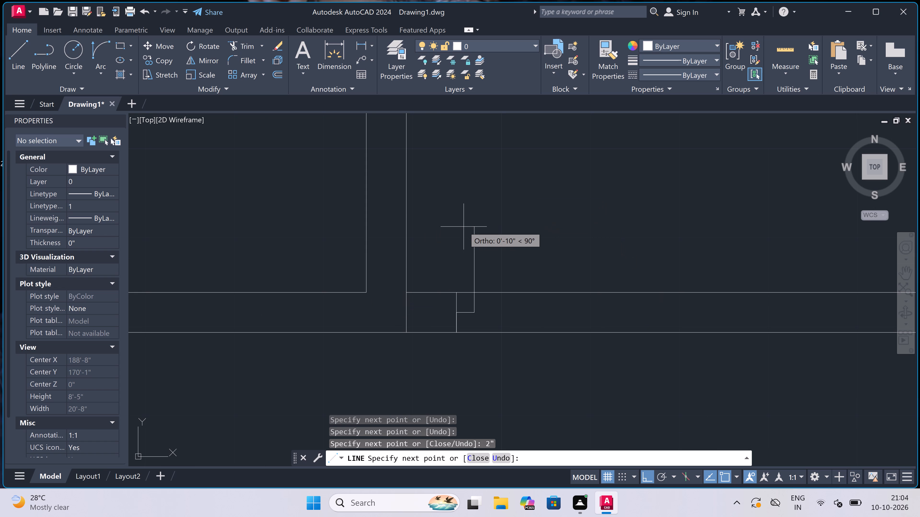
pyautogui.press('2')
pyautogui.press('BackSpace')
pyautogui.write("3'")
pyautogui.press('space')
pyautogui.press('Escape')
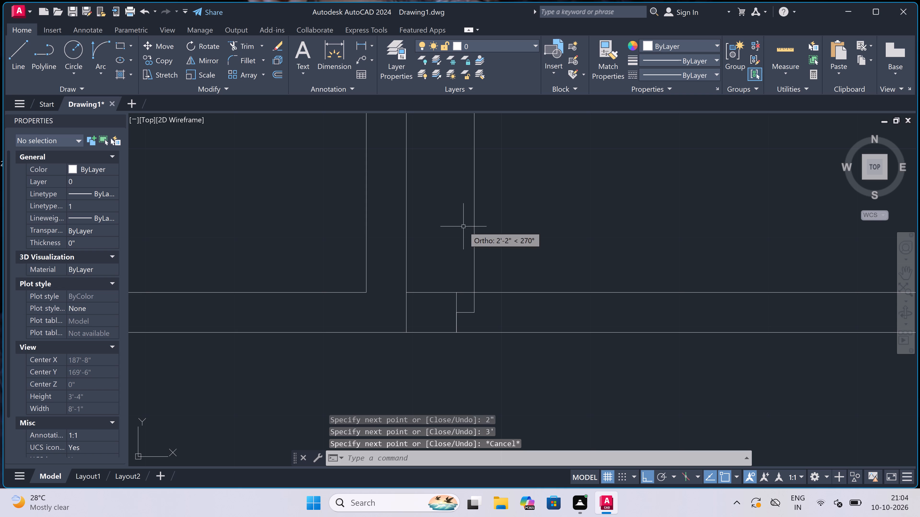
# Draw the opposite jamb line across the projecting room's upper wall, east of the door leaf, with a 2" segment west from its midpoint.
pyautogui.press('space')
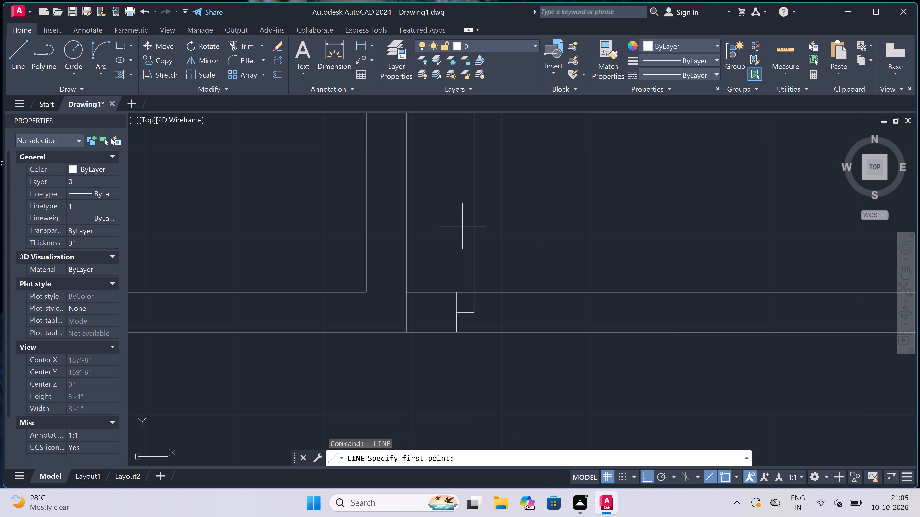
pyautogui.scroll(-4, 420, 329)
pyautogui.scroll(2, 434, 288)
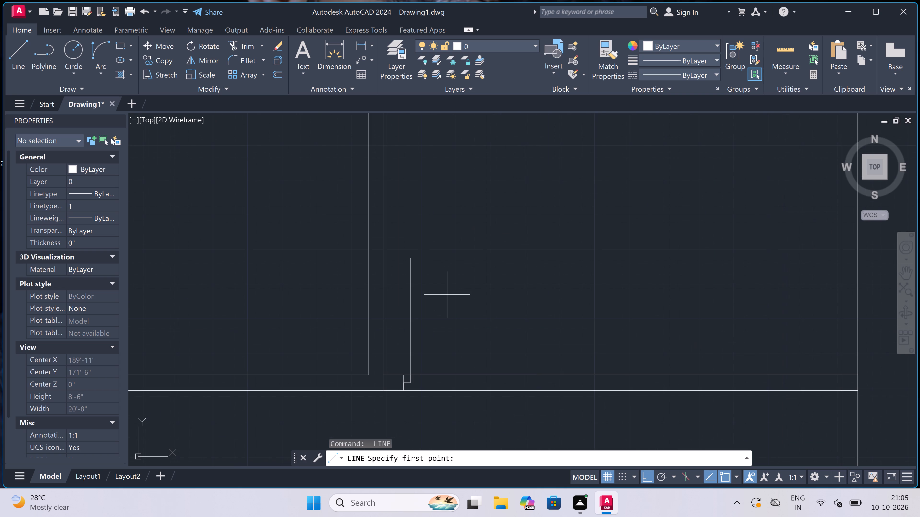
pyautogui.click(524, 374)
pyautogui.click(524, 389)
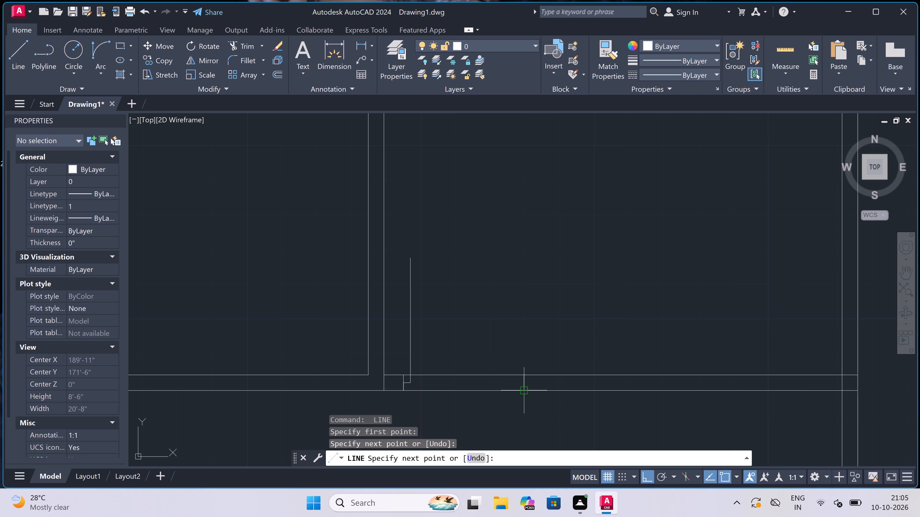
pyautogui.click(524, 383)
pyautogui.press('2')
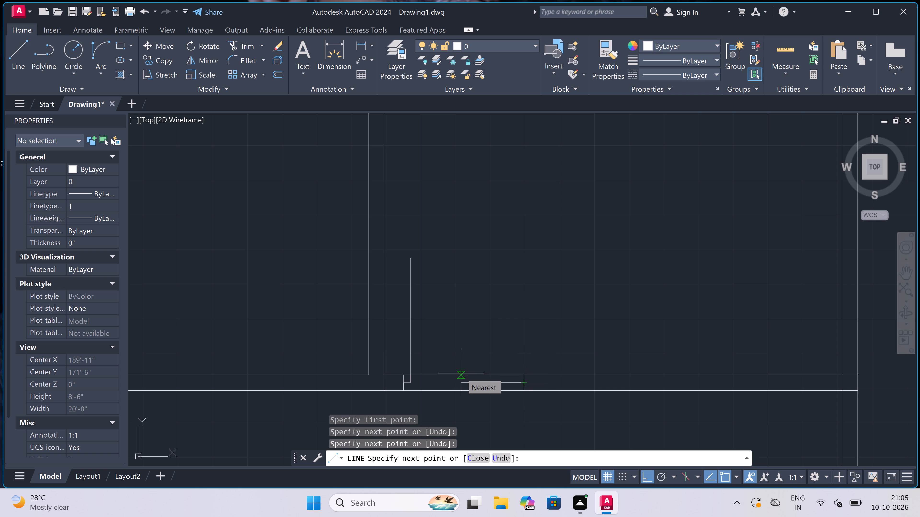
pyautogui.hotkey('shift', '"')
pyautogui.press('space')
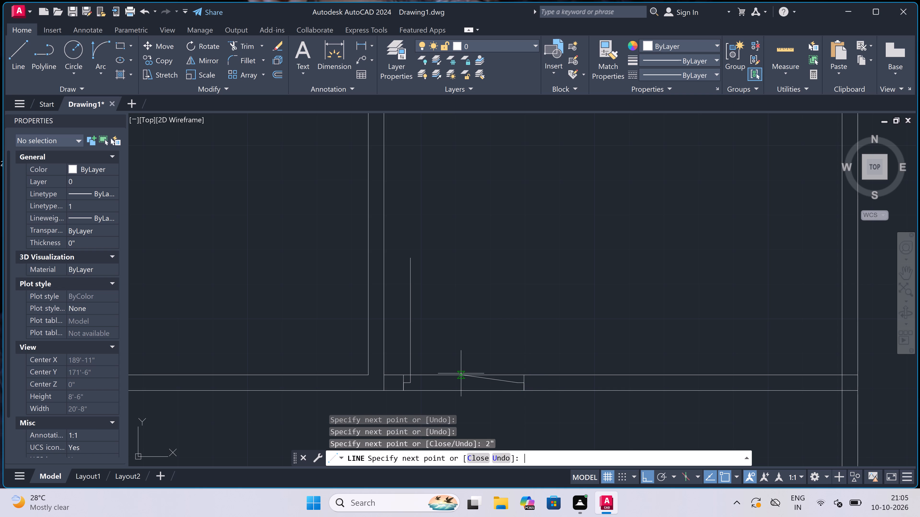
pyautogui.press('Escape')
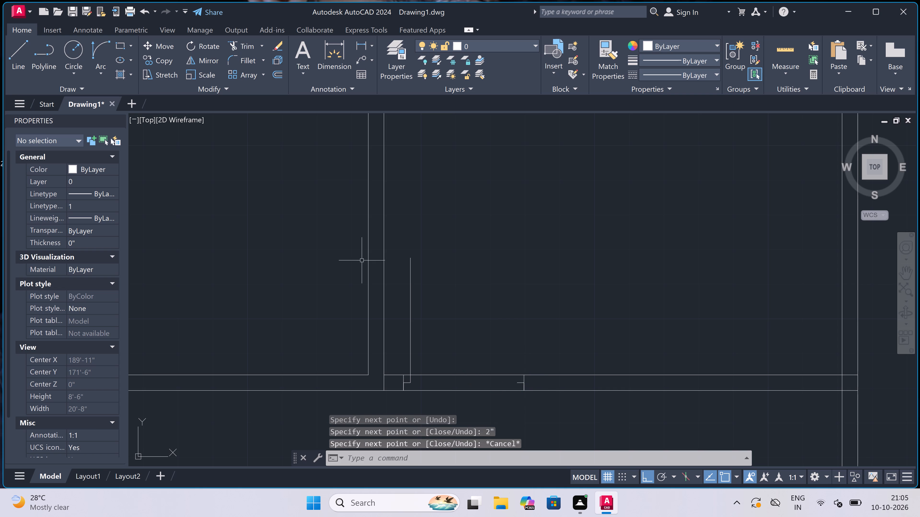
# Draw the door-swing arc from the leaf's north end to the east jamb's 2" segment, starting tangent to the east.
pyautogui.click(98, 45)
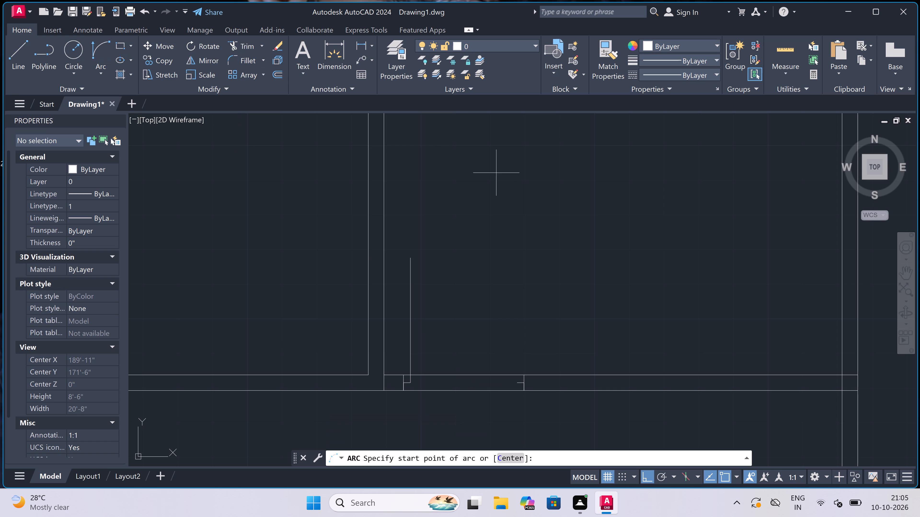
pyautogui.moveTo(408, 259); pyautogui.dragTo(412, 263)
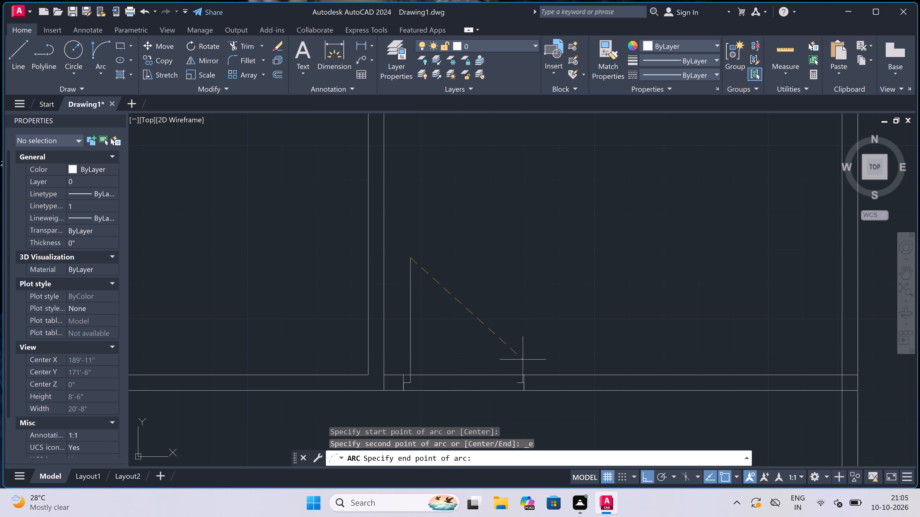
pyautogui.click(517, 384)
pyautogui.click(549, 296)
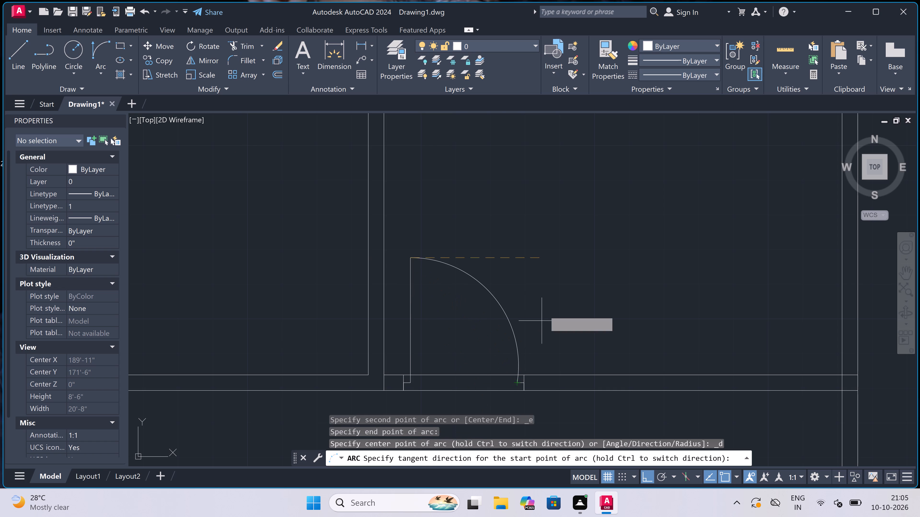
# Trim both lines of the projecting room's upper wall between the two door jambs.
pyautogui.write('te')
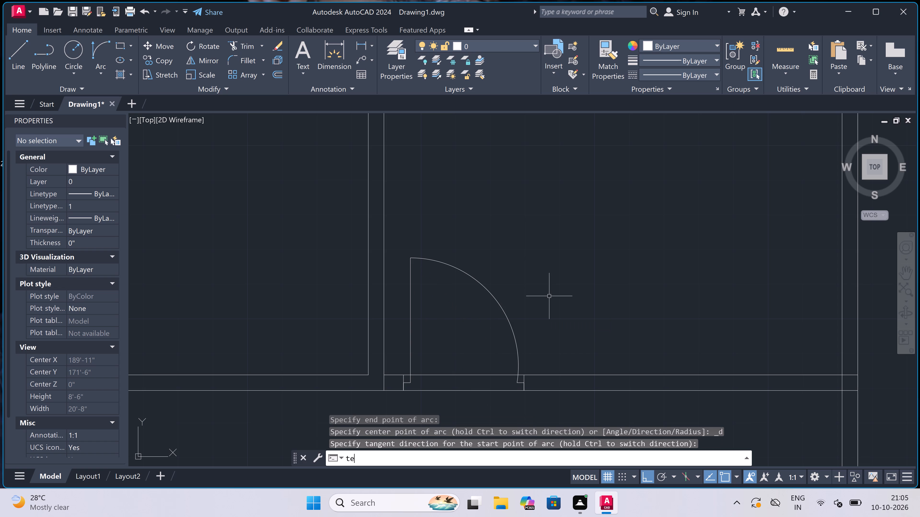
pyautogui.press('Escape')
pyautogui.write('tr')
pyautogui.press('space')
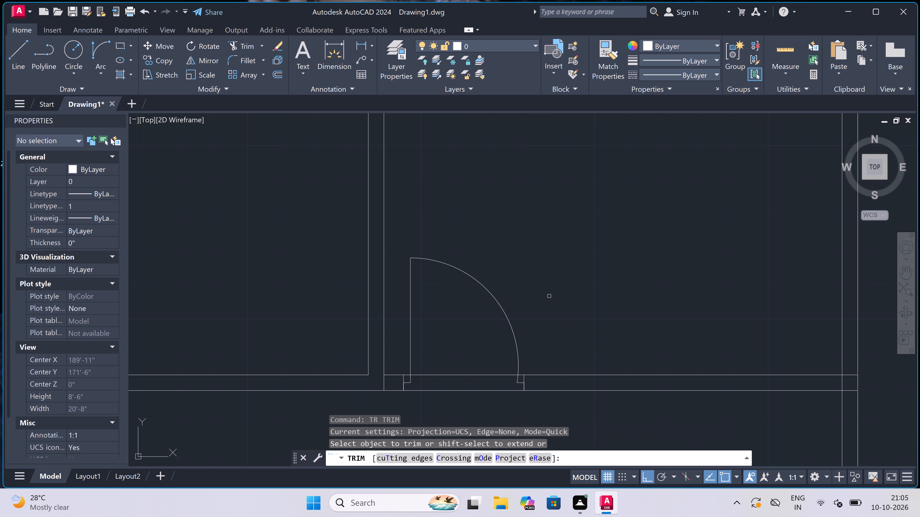
pyautogui.scroll(-2, 543, 303)
pyautogui.scroll(2, 533, 321)
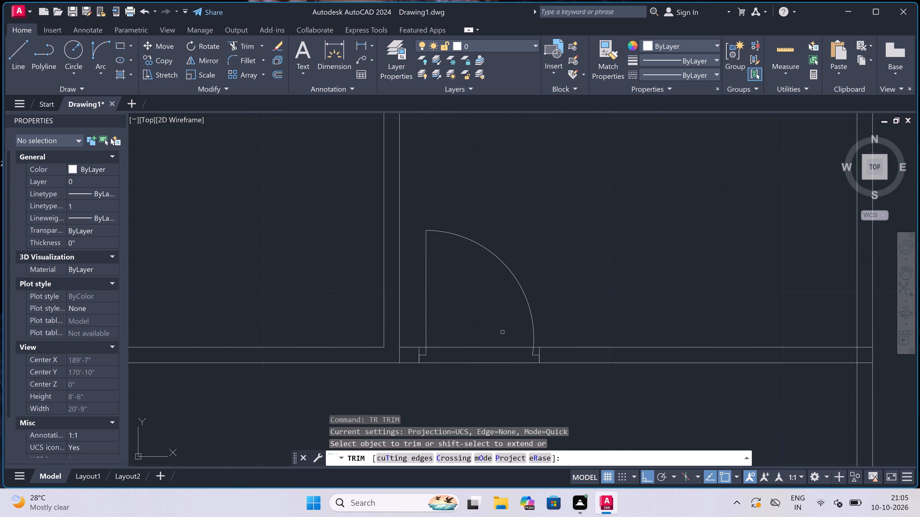
pyautogui.click(502, 332)
pyautogui.click(494, 380)
# Trim the inner north-south wall's line where it crosses the upper wall's thickness, just west of the new door.
pyautogui.scroll(1, 371, 360)
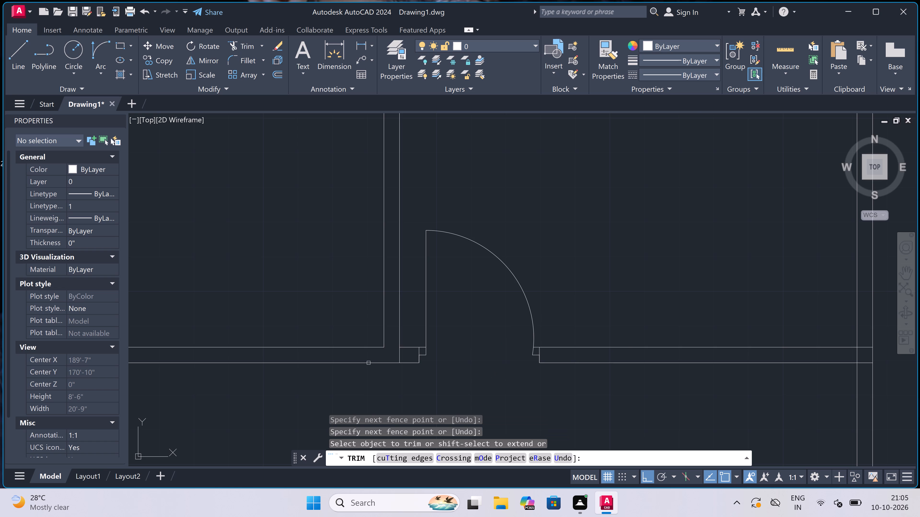
pyautogui.click(431, 353)
pyautogui.click(374, 354)
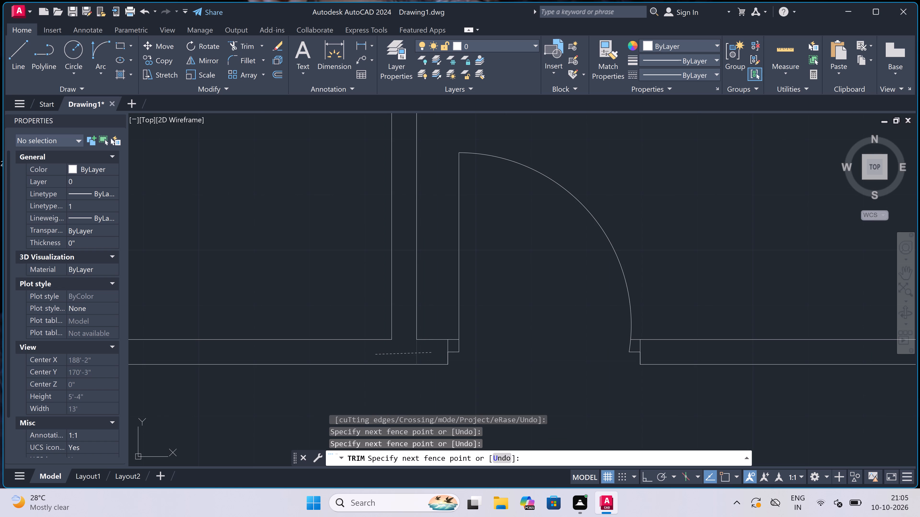
pyautogui.scroll(-7, 430, 341)
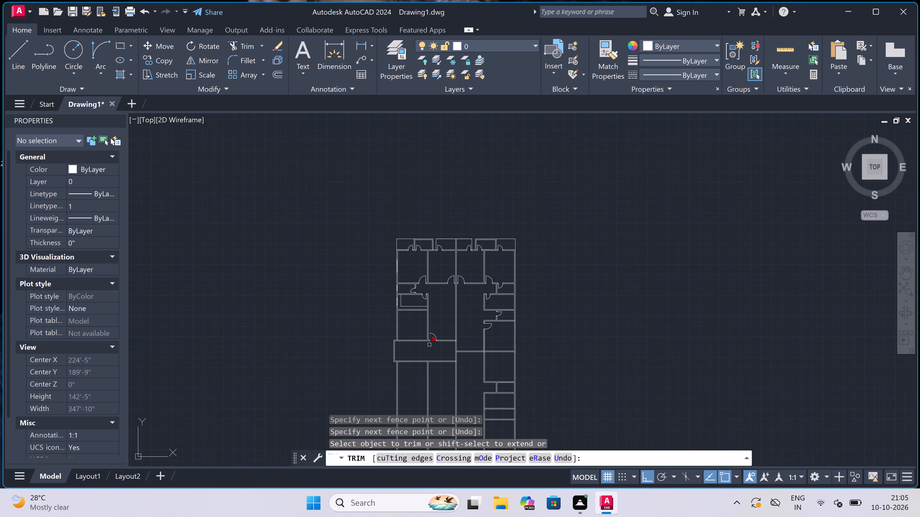
pyautogui.scroll(3, 428, 363)
pyautogui.scroll(1, 454, 318)
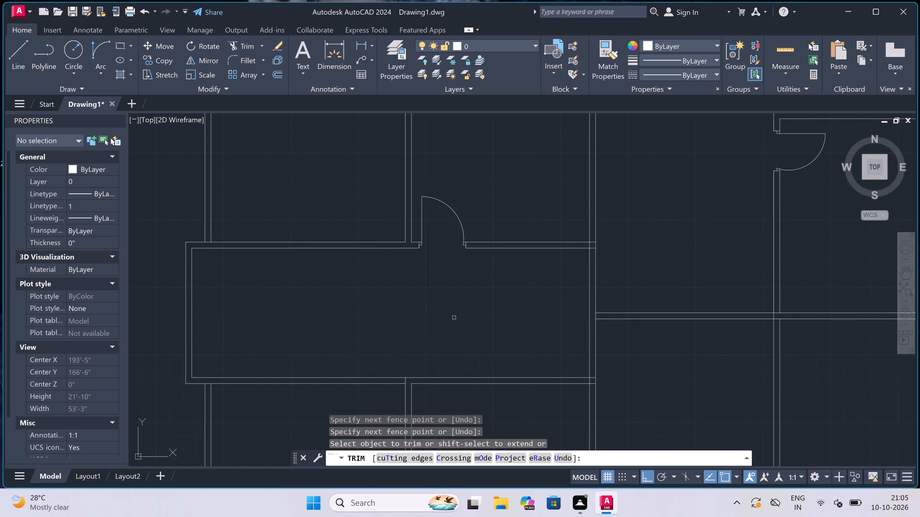
pyautogui.press('Escape')
# Draw a jamb line across the projecting room's lower wall, aligned with the west jamb of the upper door.
pyautogui.write('l')
pyautogui.press('space')
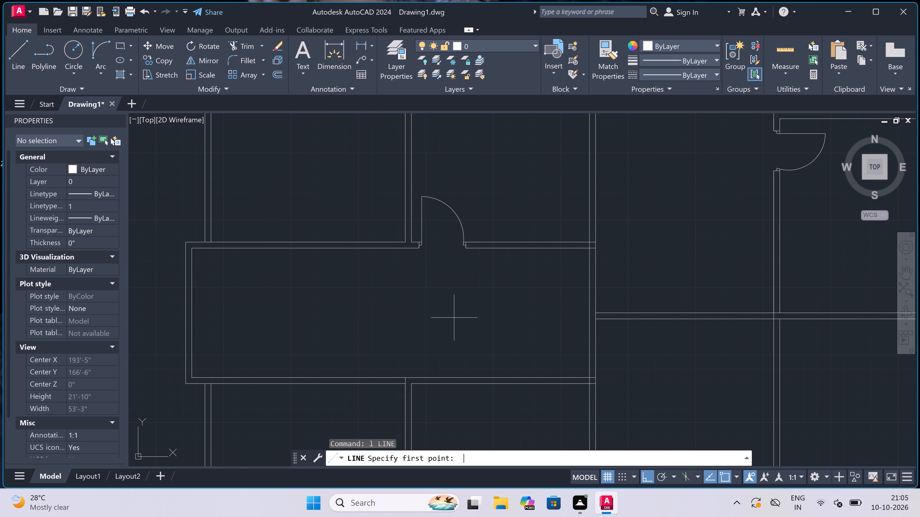
pyautogui.scroll(-1, 454, 315)
pyautogui.scroll(2, 437, 343)
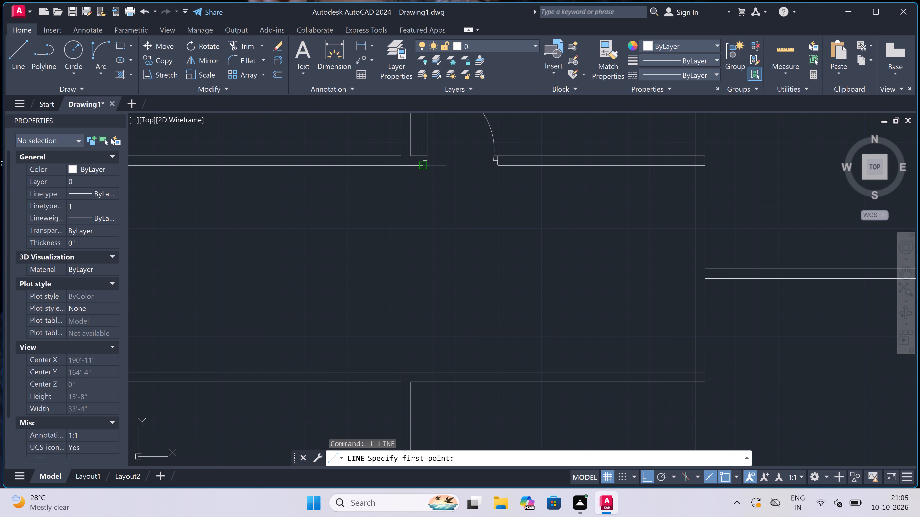
pyautogui.click(424, 374)
pyautogui.click(422, 383)
# Continue from the lower jamb line's midpoint with a 2" segment east and a 3' door-leaf line south.
pyautogui.scroll(3, 422, 383)
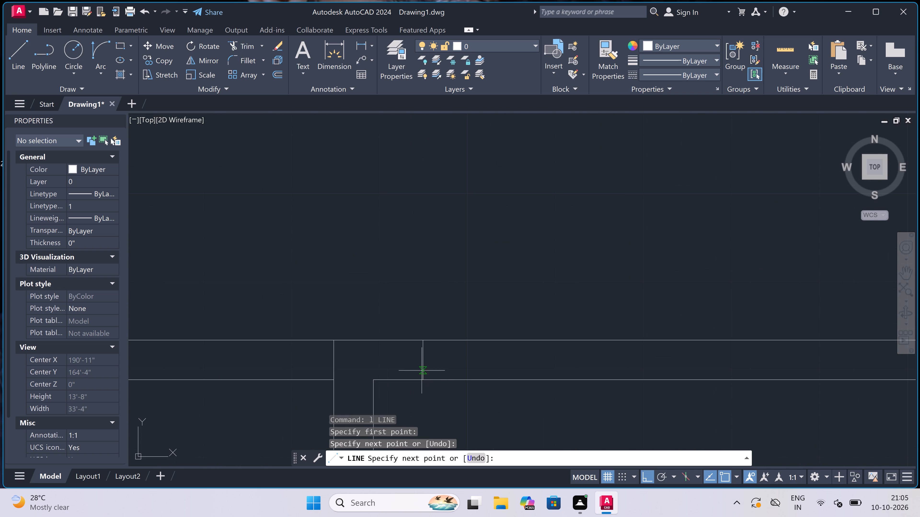
pyautogui.click(422, 360)
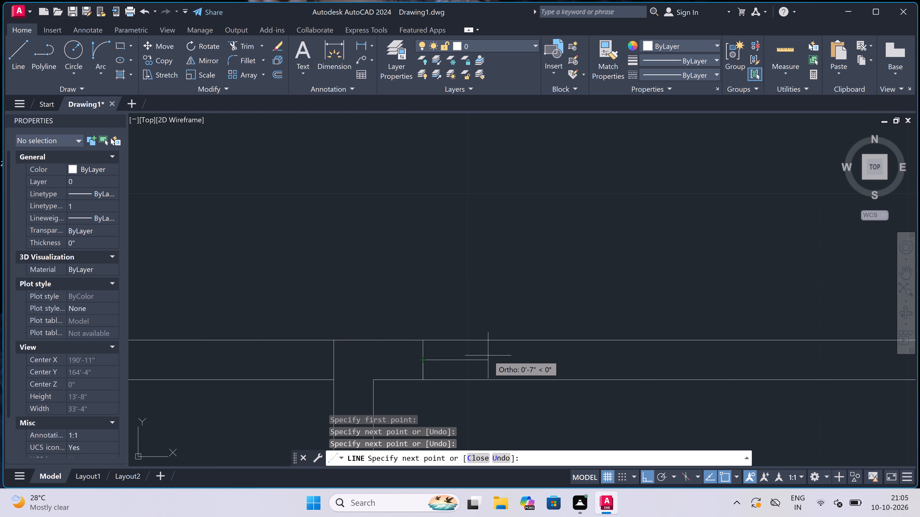
pyautogui.press('2')
pyautogui.write('"')
pyautogui.press('space')
pyautogui.scroll(-2, 487, 351)
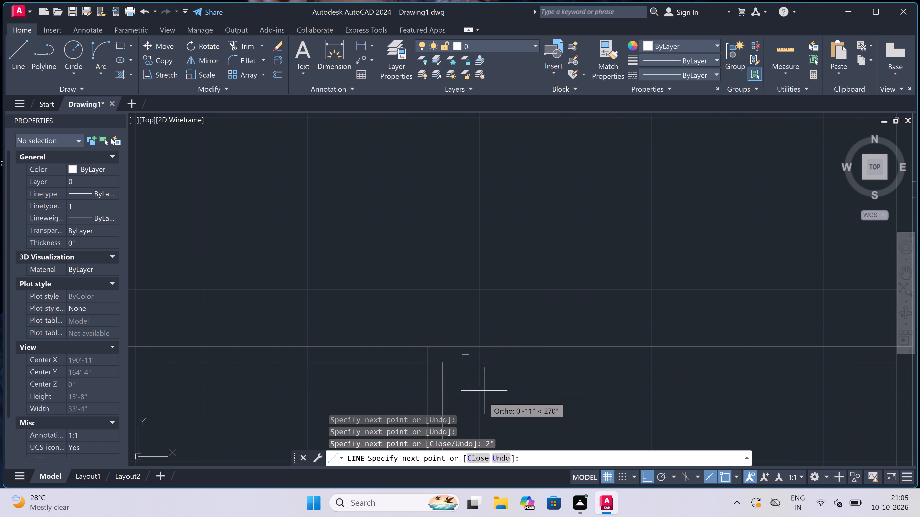
pyautogui.write("3'")
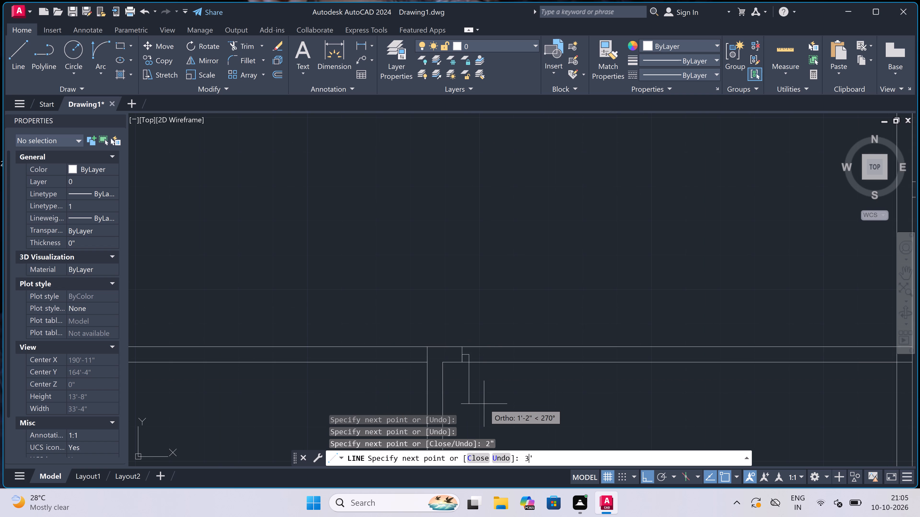
pyautogui.press('space')
pyautogui.press('Escape')
# Draw the opposite jamb line across the lower wall, east of the door leaf, with a 2" segment west from its midpoint.
pyautogui.press('space')
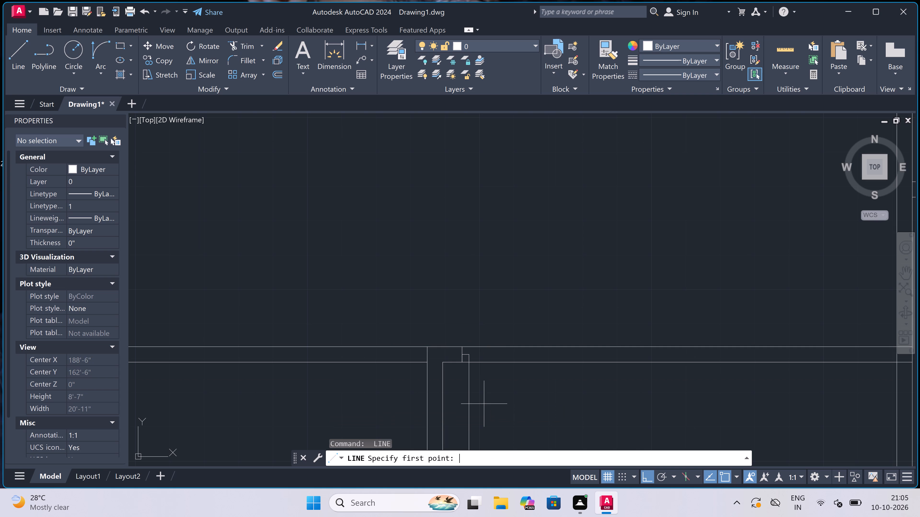
pyautogui.scroll(-3, 447, 309)
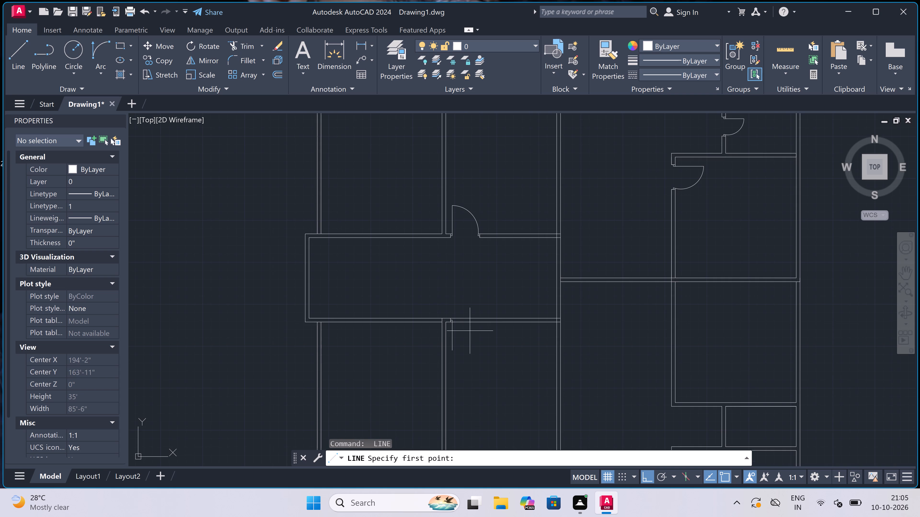
pyautogui.scroll(2, 477, 313)
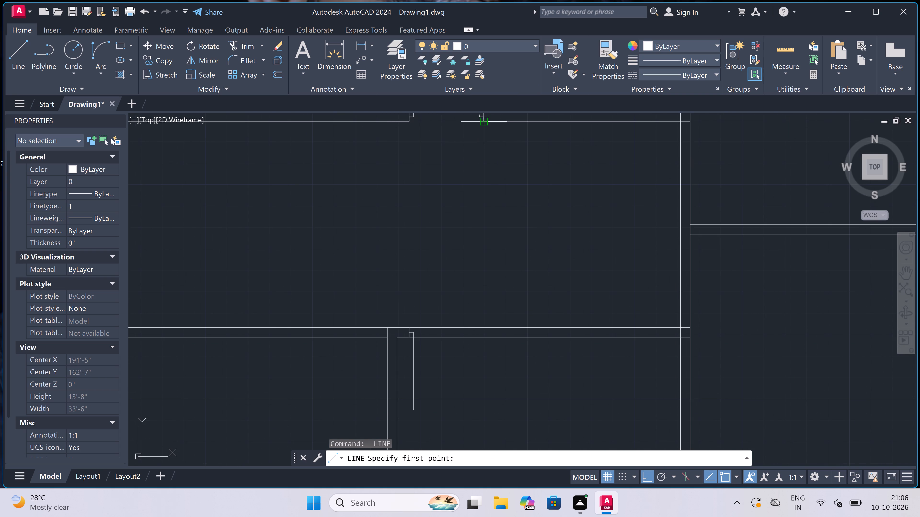
pyautogui.click(481, 326)
pyautogui.scroll(1, 480, 338)
pyautogui.click(481, 336)
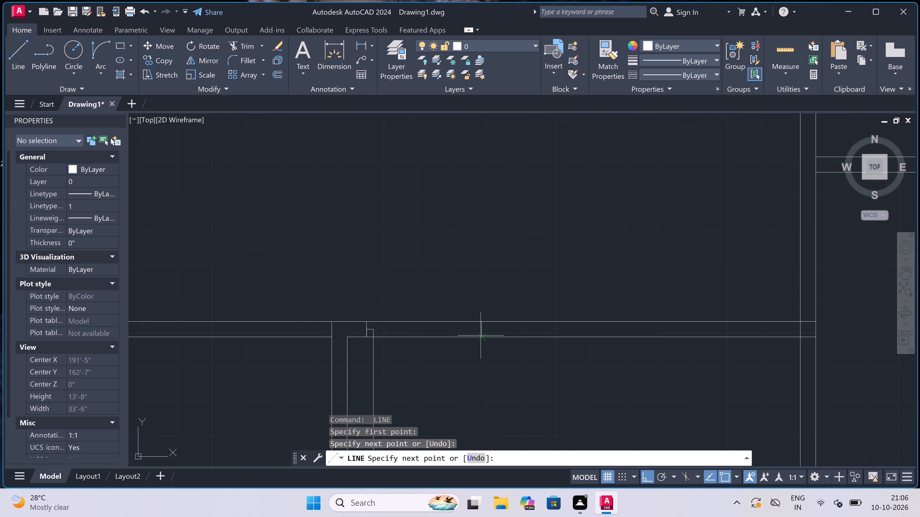
pyautogui.scroll(1, 480, 329)
pyautogui.click(480, 329)
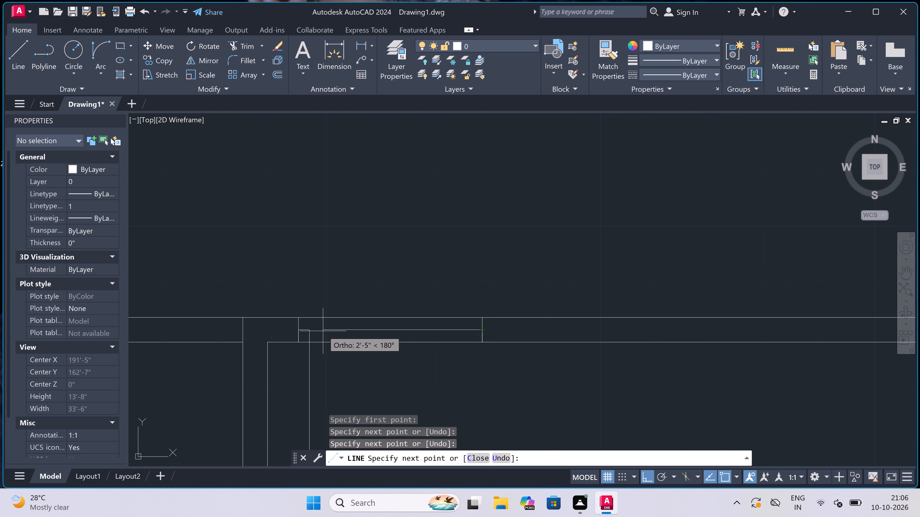
pyautogui.press('2')
pyautogui.write('"')
pyautogui.press('space')
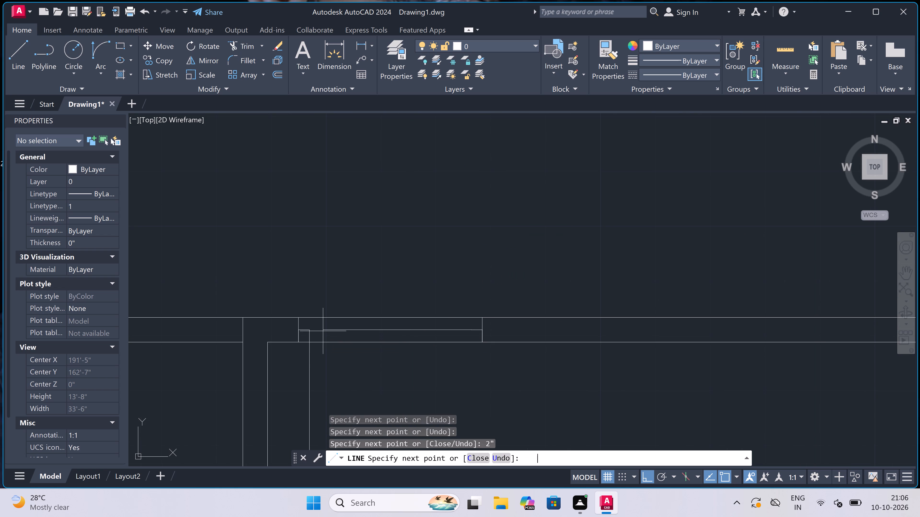
pyautogui.press('Escape')
# Draw the lower door's swing arc from the leaf's south end to the end of the short segment at the east jamb.
pyautogui.scroll(-1, 324, 327)
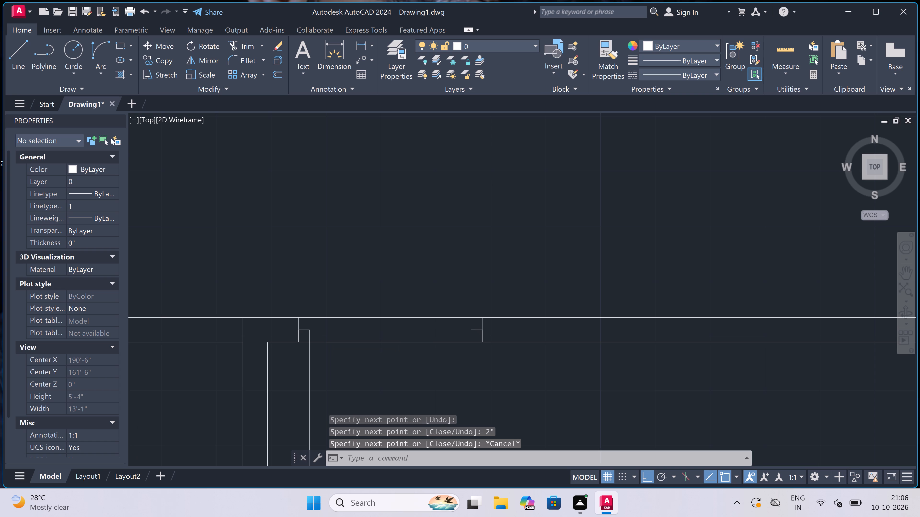
pyautogui.scroll(-1, 324, 327)
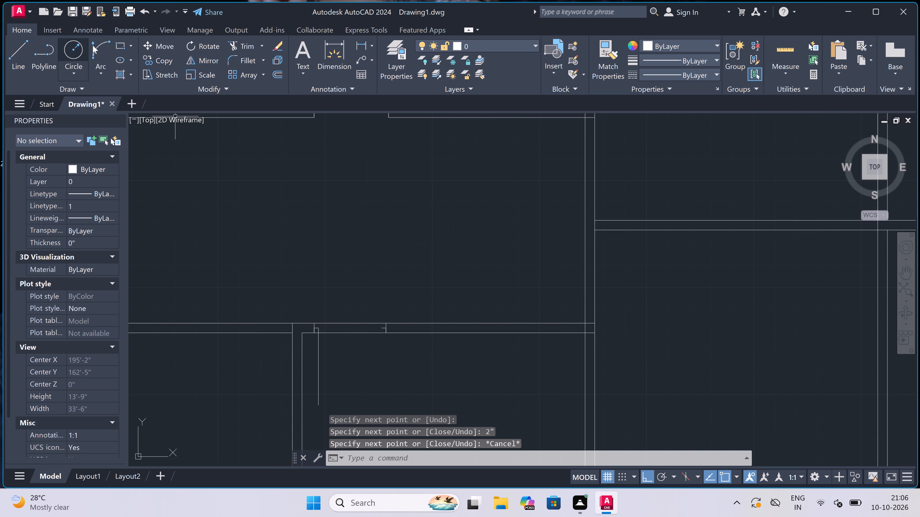
pyautogui.click(99, 47)
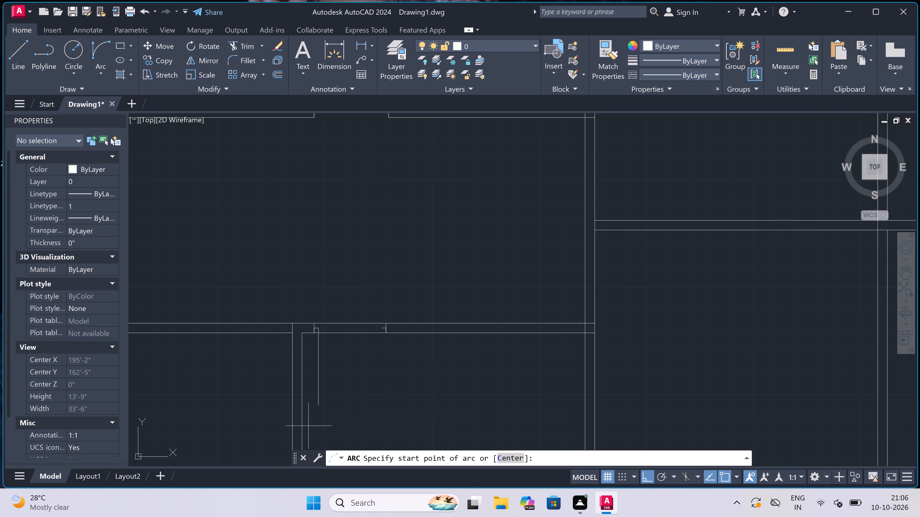
pyautogui.click(322, 407)
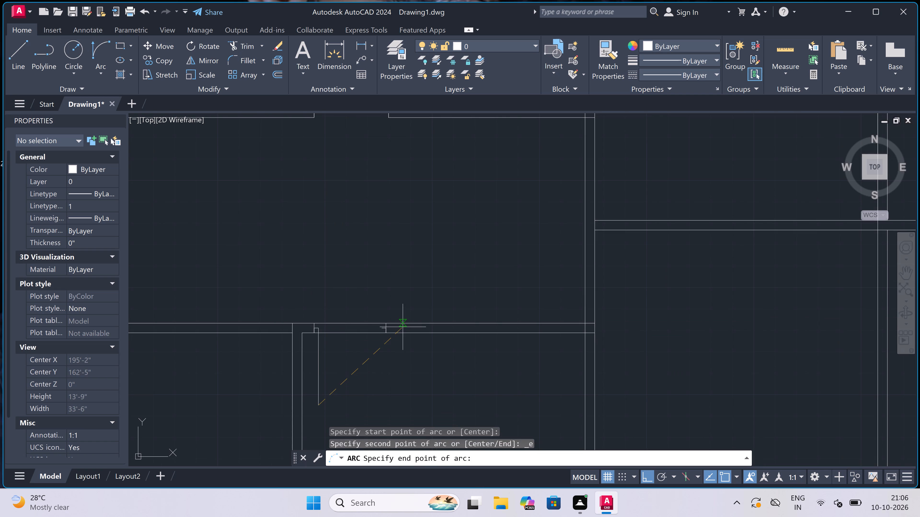
pyautogui.scroll(2, 369, 339)
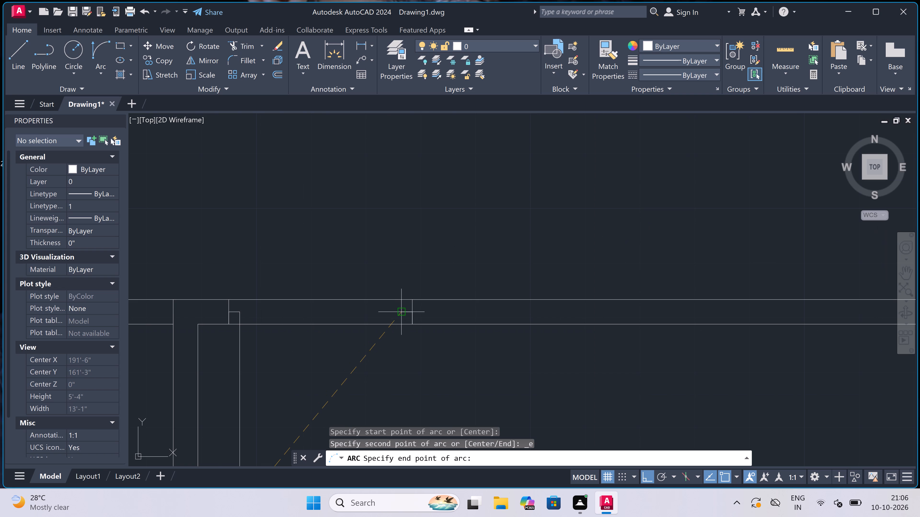
pyautogui.click(402, 313)
pyautogui.click(504, 377)
pyautogui.scroll(-2, 480, 302)
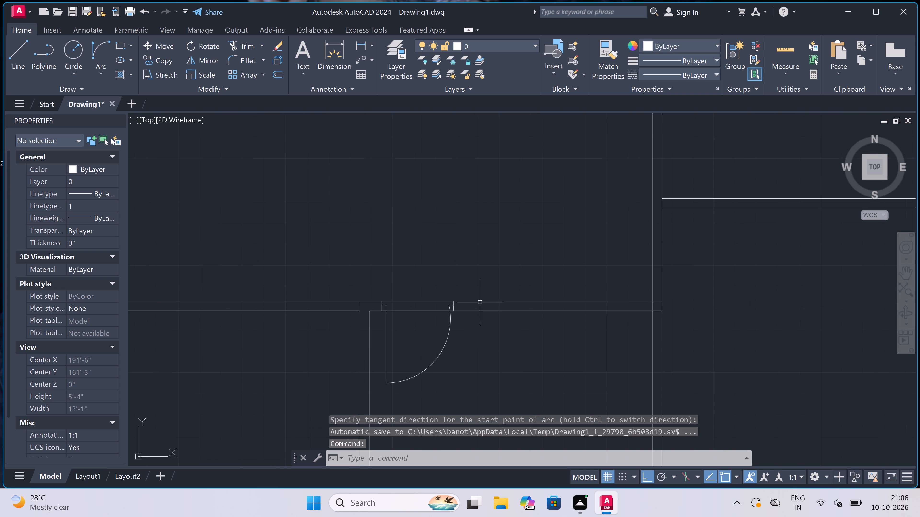
# Trim both lower-wall lines between the new door's jambs to open the doorway.
pyautogui.write('tr')
pyautogui.press('space')
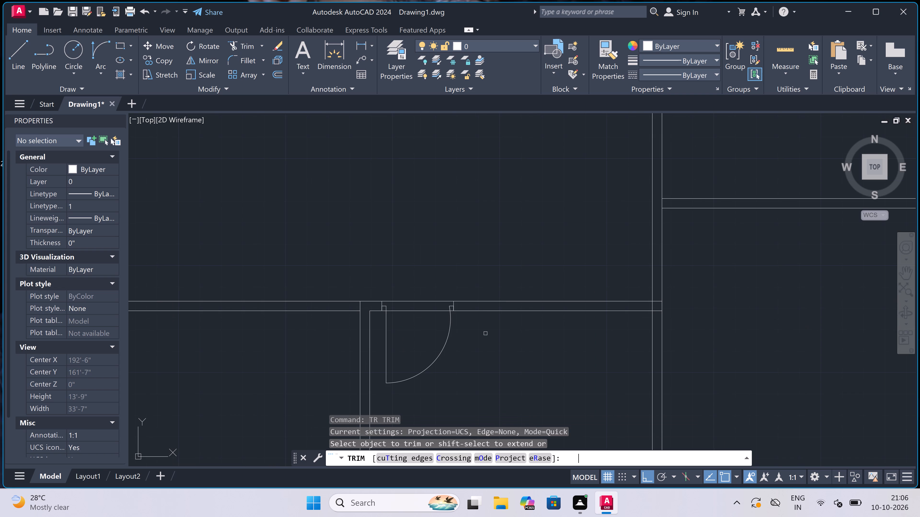
pyautogui.click(408, 324)
pyautogui.click(426, 271)
pyautogui.scroll(-2, 499, 269)
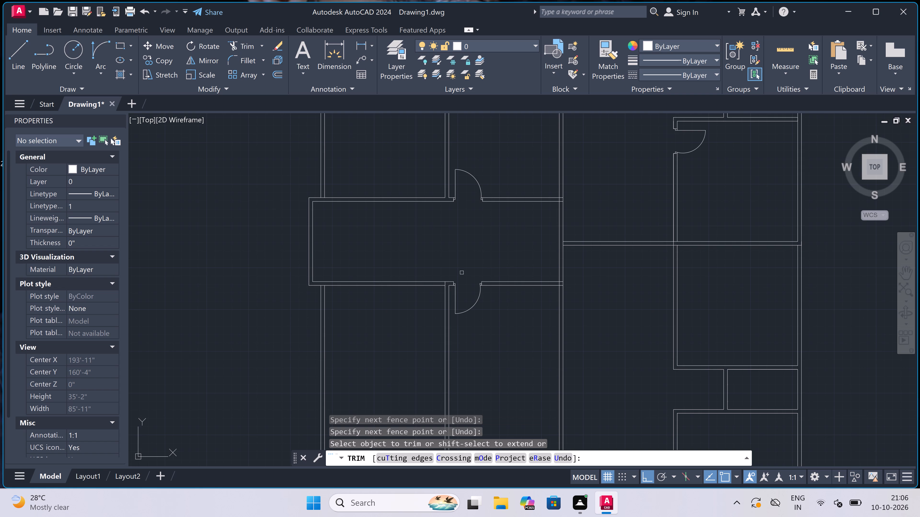
pyautogui.scroll(-1, 435, 256)
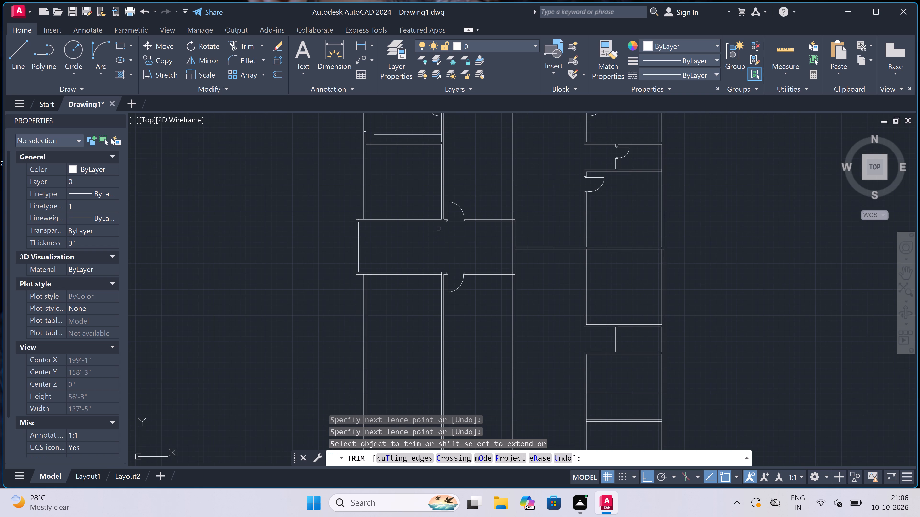
pyautogui.scroll(1, 438, 229)
pyautogui.press('Escape')
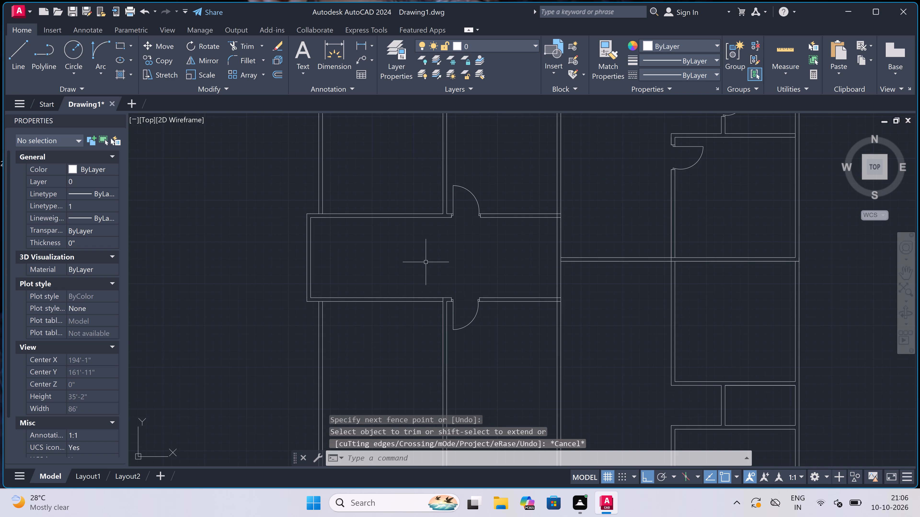
# Draw a north-south line across the projecting room between the inner wall faces, just west of the two doors, as the first stair line.
pyautogui.write('l')
pyautogui.press('space')
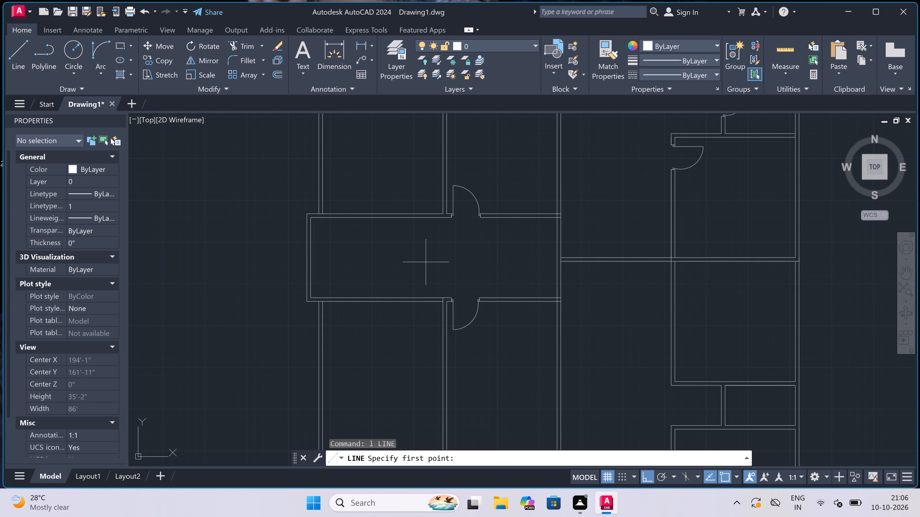
pyautogui.scroll(-1, 426, 262)
pyautogui.scroll(1, 432, 228)
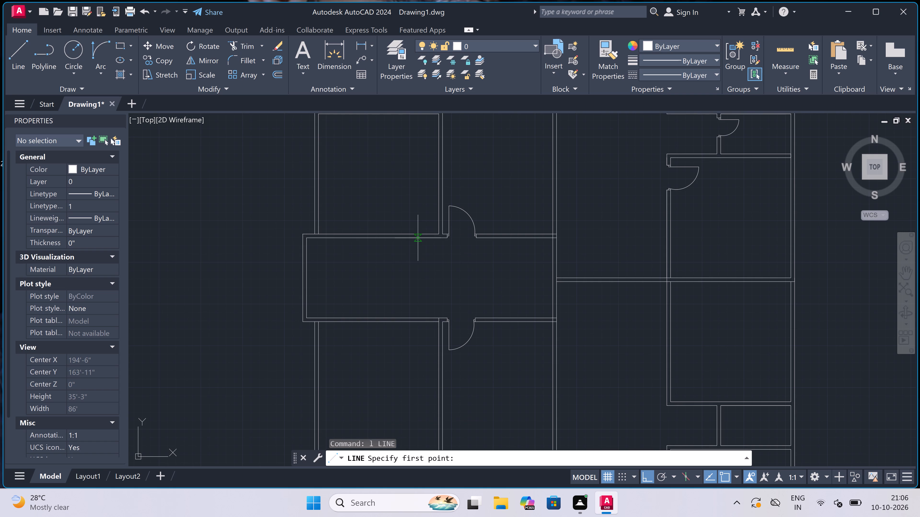
pyautogui.scroll(1, 431, 240)
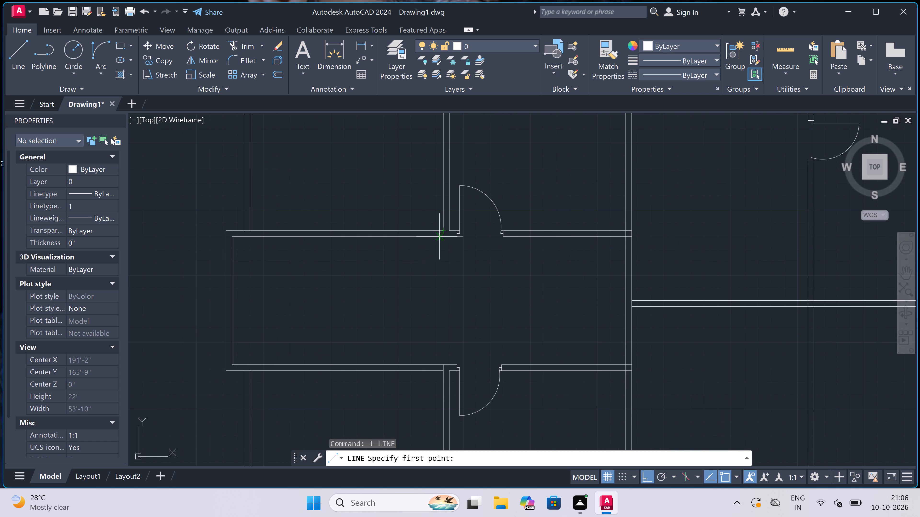
pyautogui.click(434, 238)
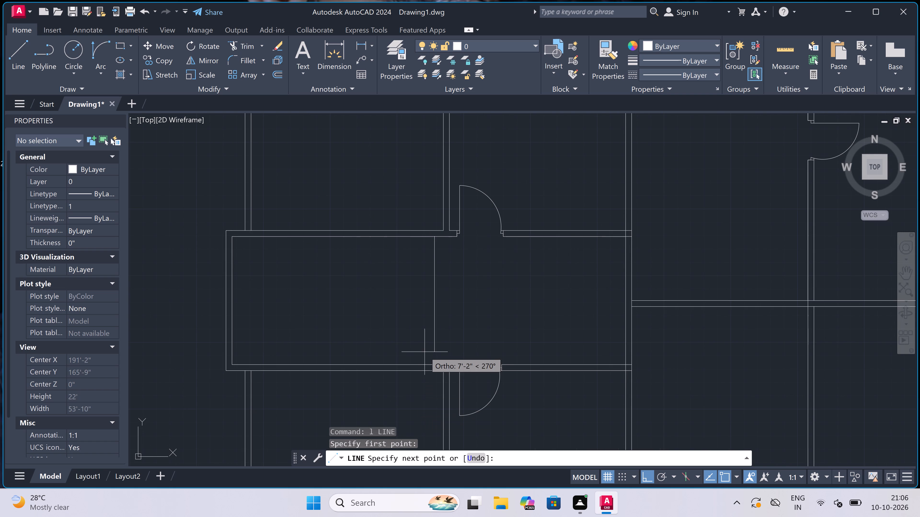
pyautogui.click(434, 365)
pyautogui.press('Escape')
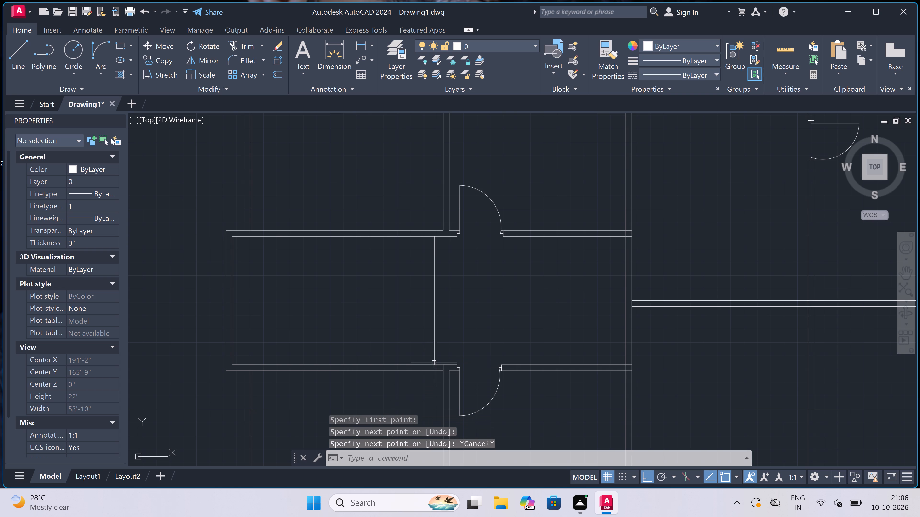
# Offset the stair line repeatedly westward at 9" spacing, making thirteen tread copies across the projecting room.
pyautogui.press('o')
pyautogui.press('space')
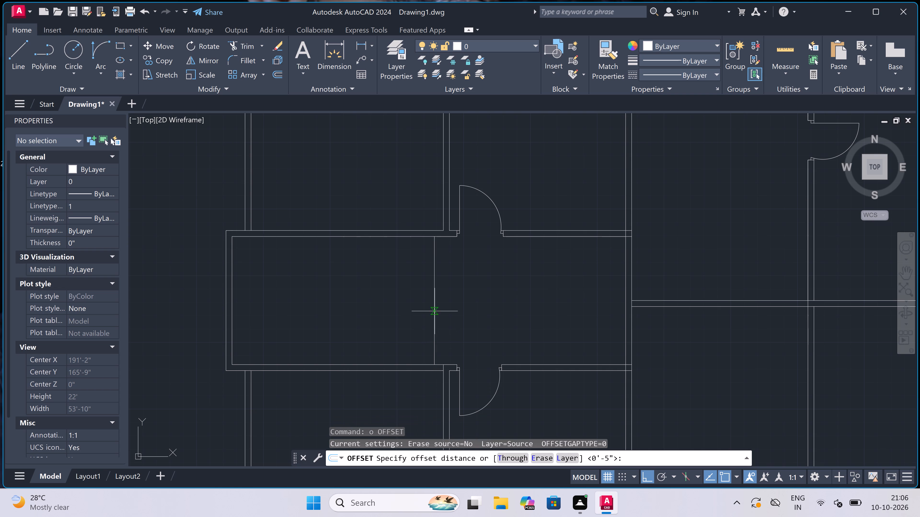
pyautogui.click(435, 311)
pyautogui.write('9"')
pyautogui.press('space')
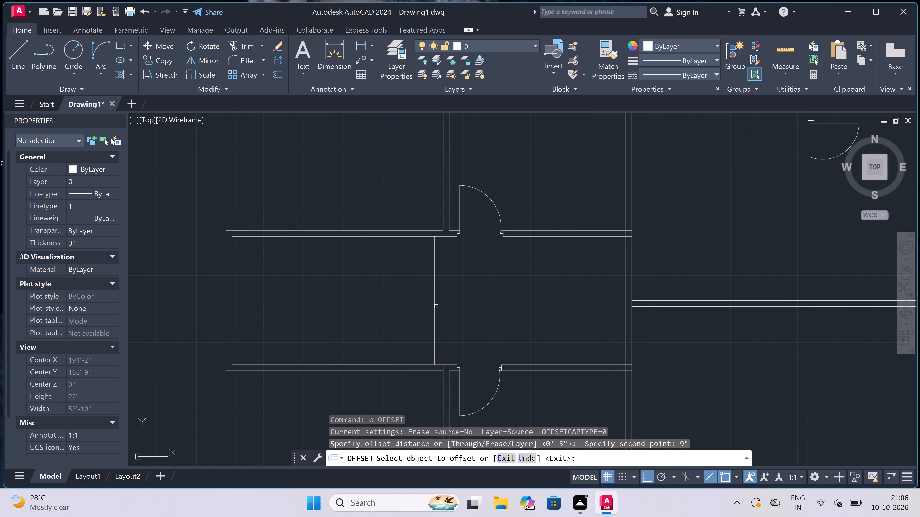
pyautogui.moveTo(435, 303); pyautogui.dragTo(433, 303)
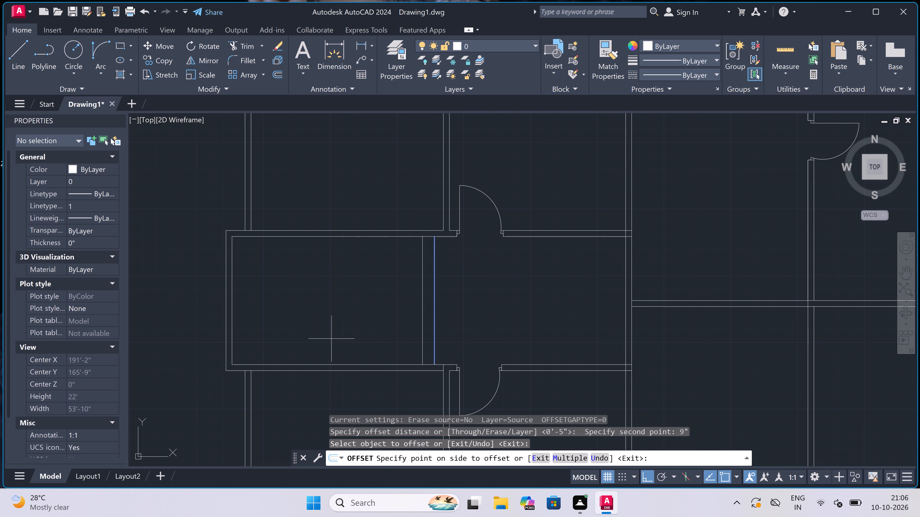
pyautogui.click(571, 453)
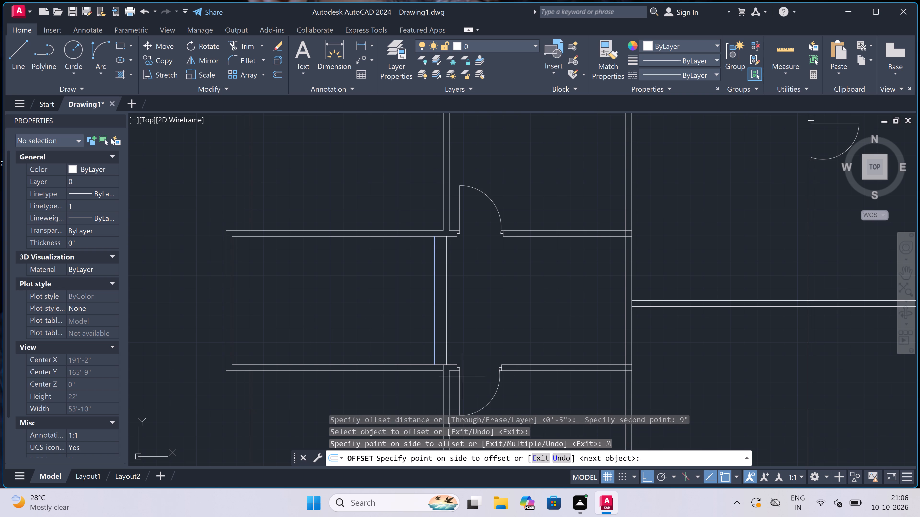
pyautogui.tripleClick(258, 289)
pyautogui.tripleClick(258, 289)
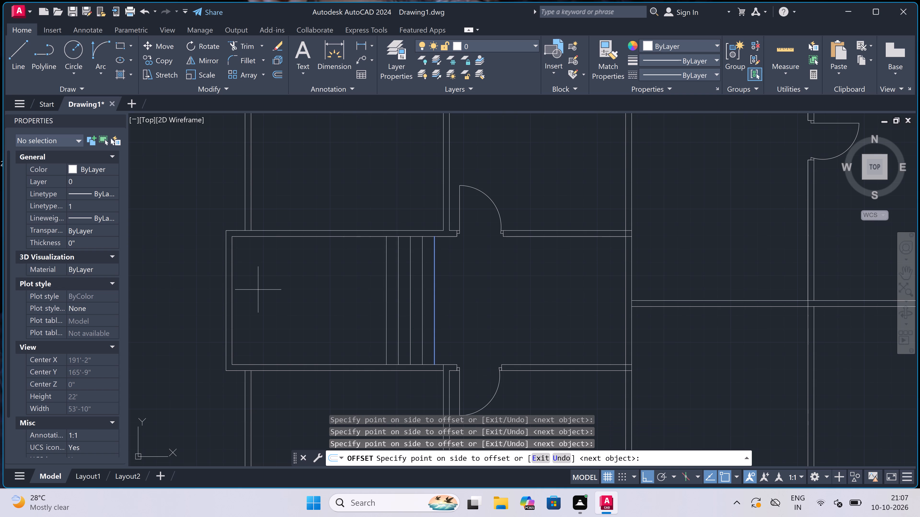
pyautogui.tripleClick(258, 290)
pyautogui.tripleClick(258, 290)
pyautogui.tripleClick(258, 290)
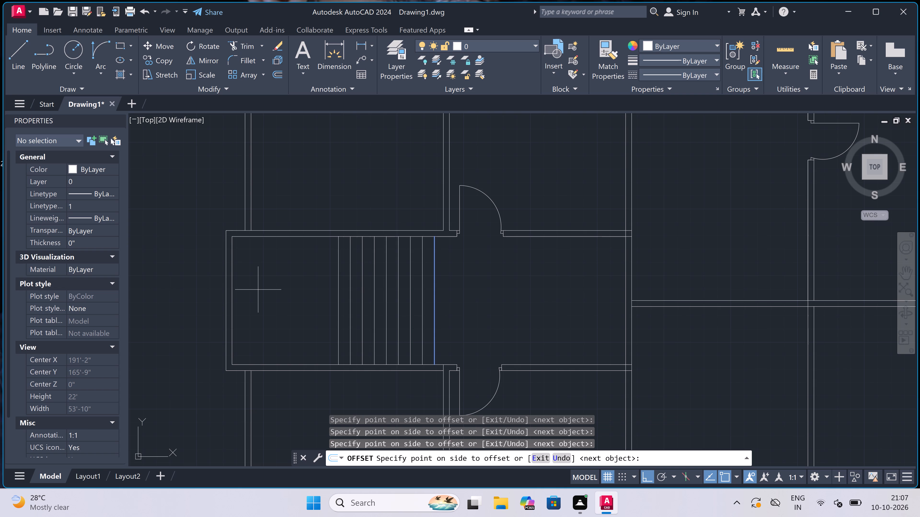
pyautogui.tripleClick(258, 290)
pyautogui.tripleClick(258, 290)
pyautogui.doubleClick(258, 289)
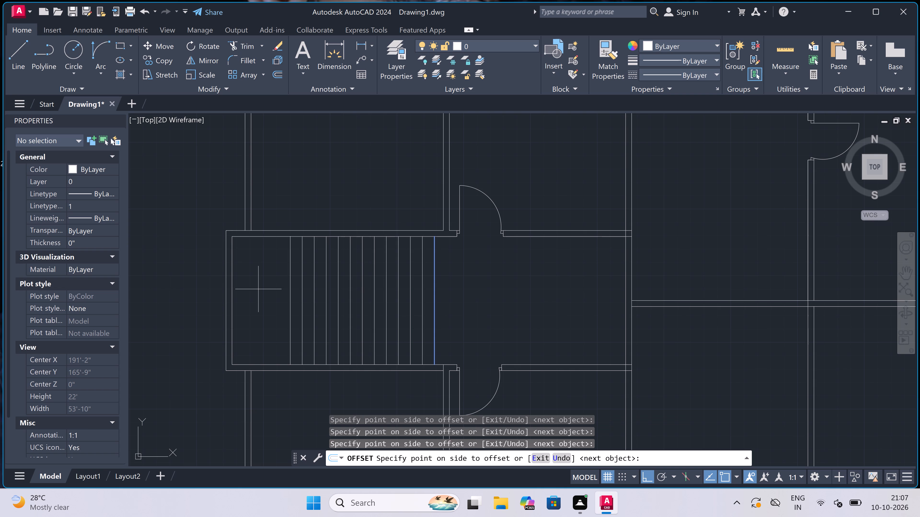
pyautogui.click(258, 289)
pyautogui.press('Escape')
# Draw an east-west line through the tread midpoints, from the westernmost to the easternmost tread, dividing the stair into two flights.
pyautogui.press('l')
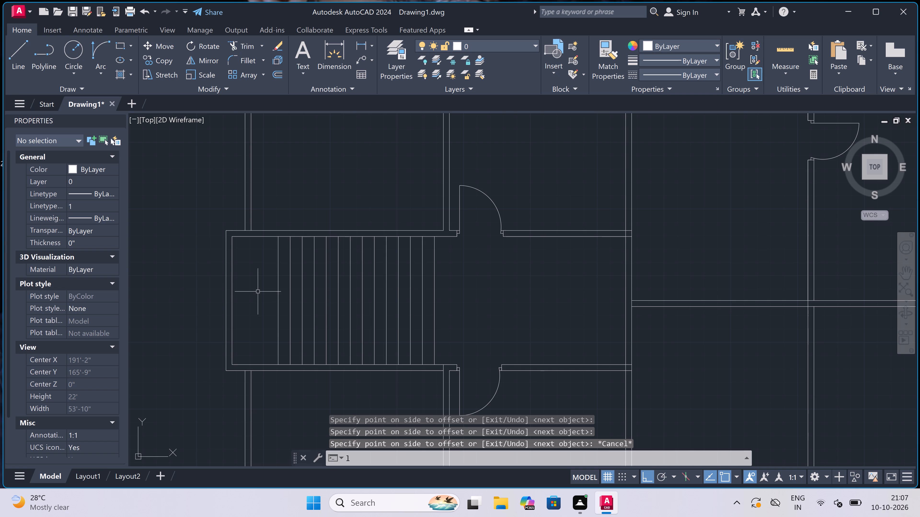
pyautogui.press('space')
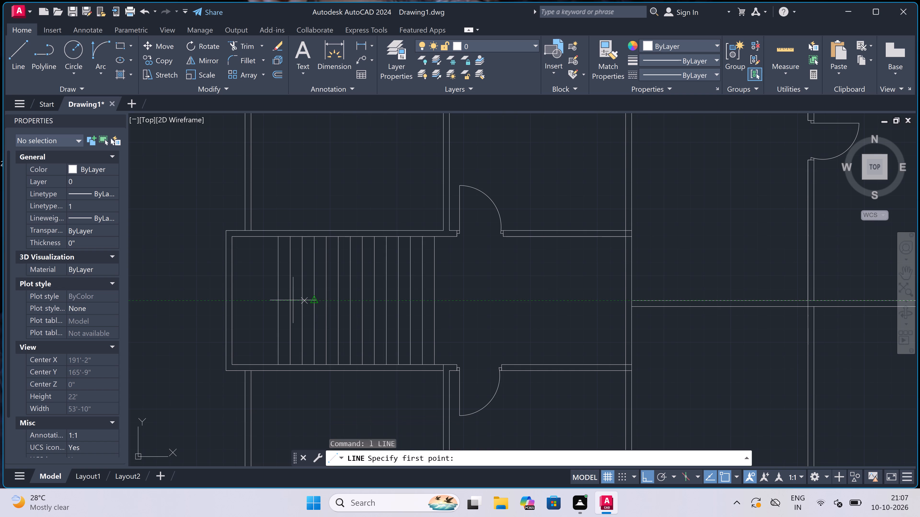
pyautogui.click(275, 300)
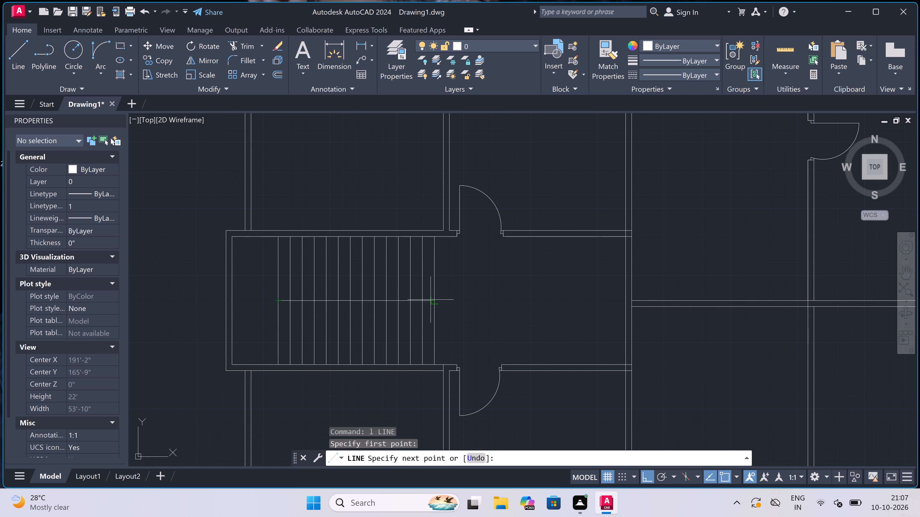
pyautogui.click(432, 300)
pyautogui.press('Escape')
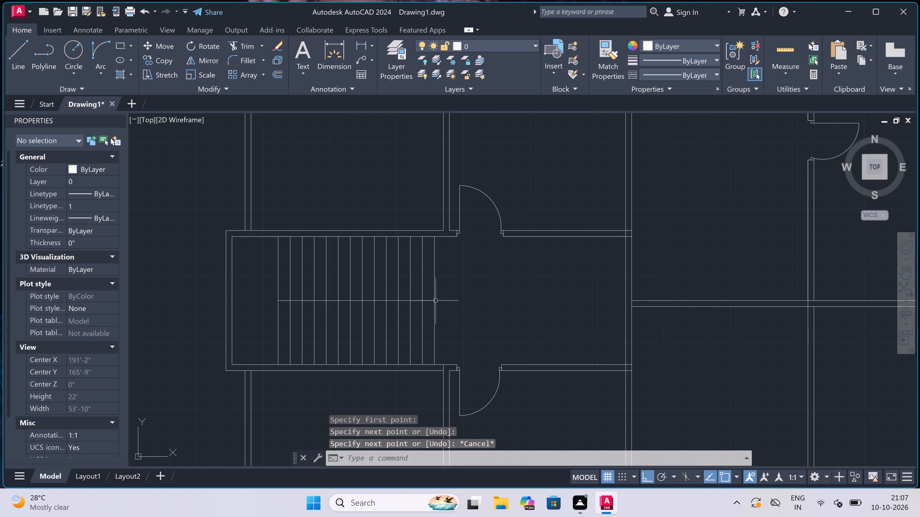
# Draw a U-shaped stair travel line from east of the treads west through the upper flight, south across the landing, and east into the lower flight.
pyautogui.press('space')
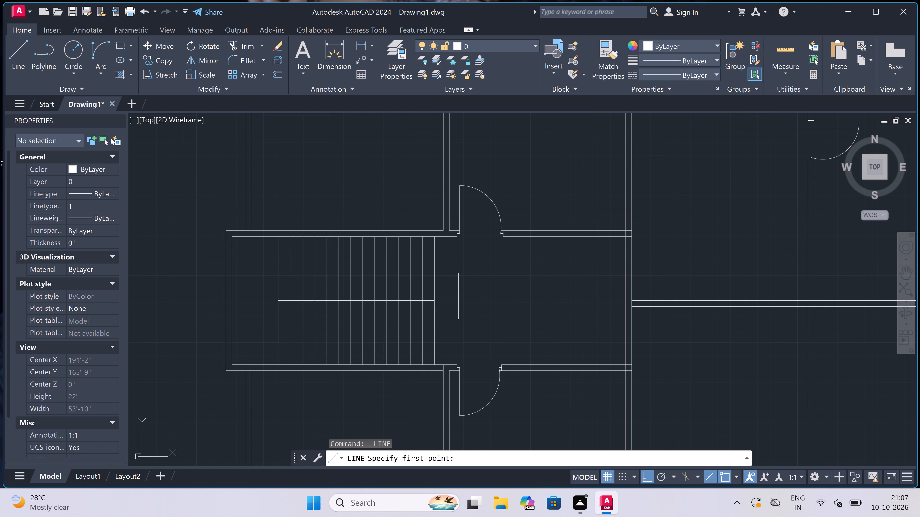
pyautogui.click(453, 275)
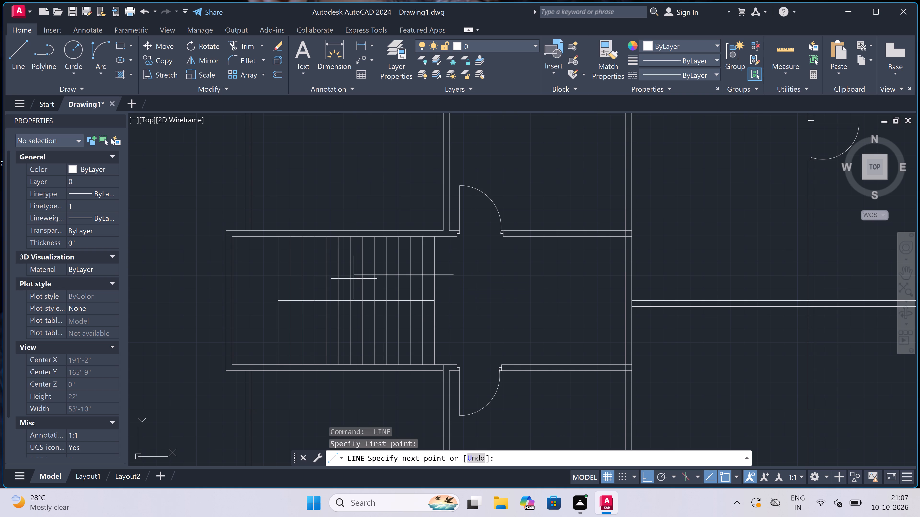
pyautogui.click(259, 277)
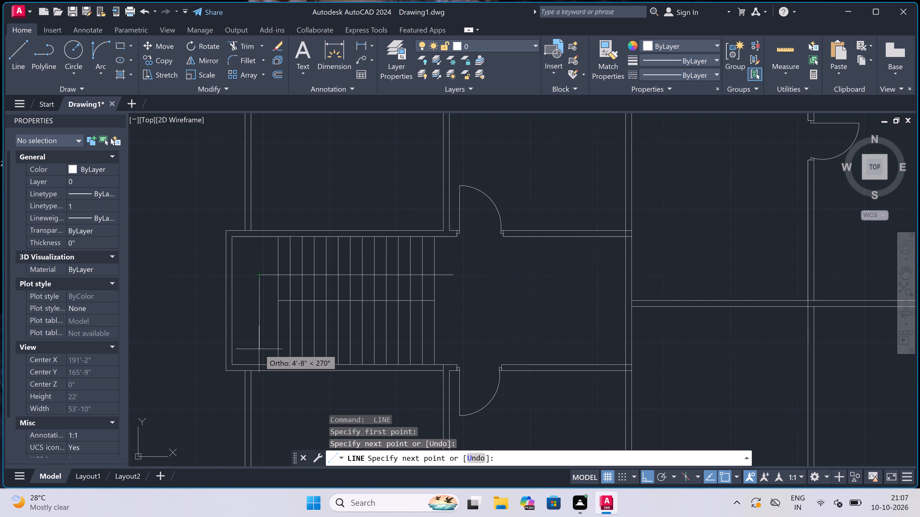
pyautogui.click(259, 344)
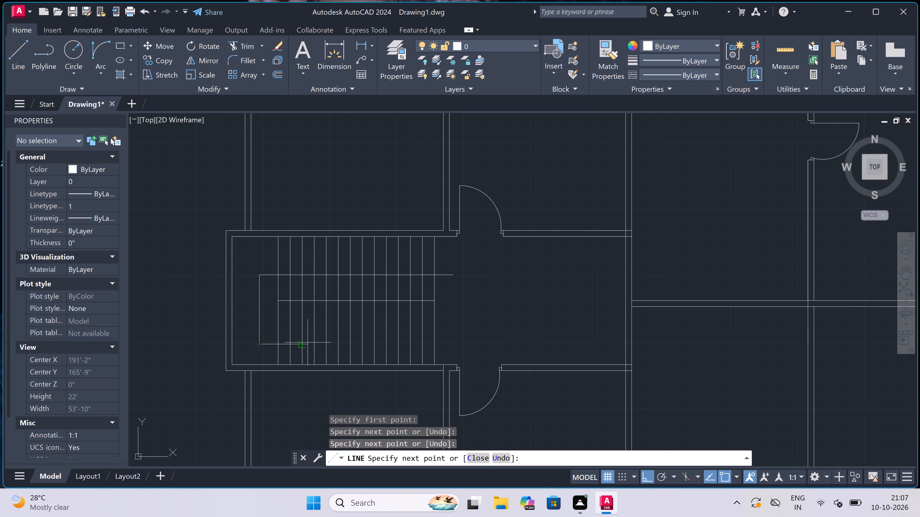
pyautogui.click(315, 343)
pyautogui.press('Escape')
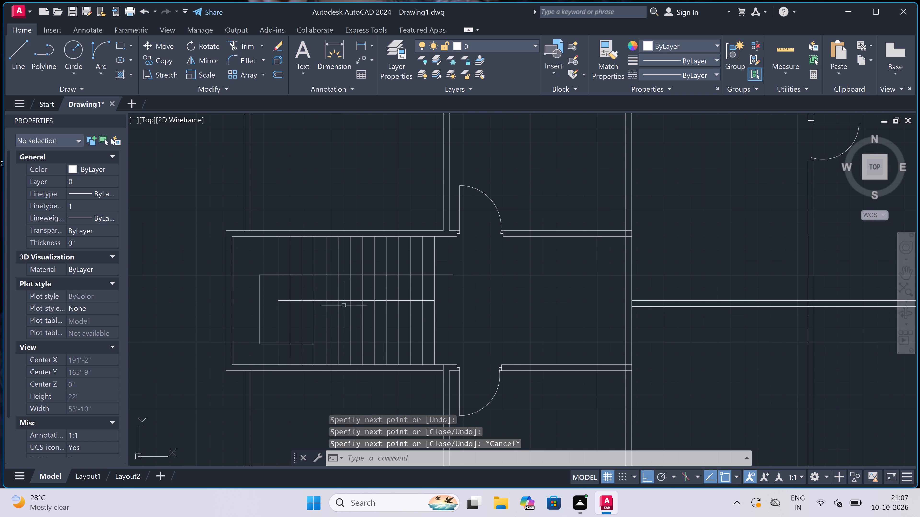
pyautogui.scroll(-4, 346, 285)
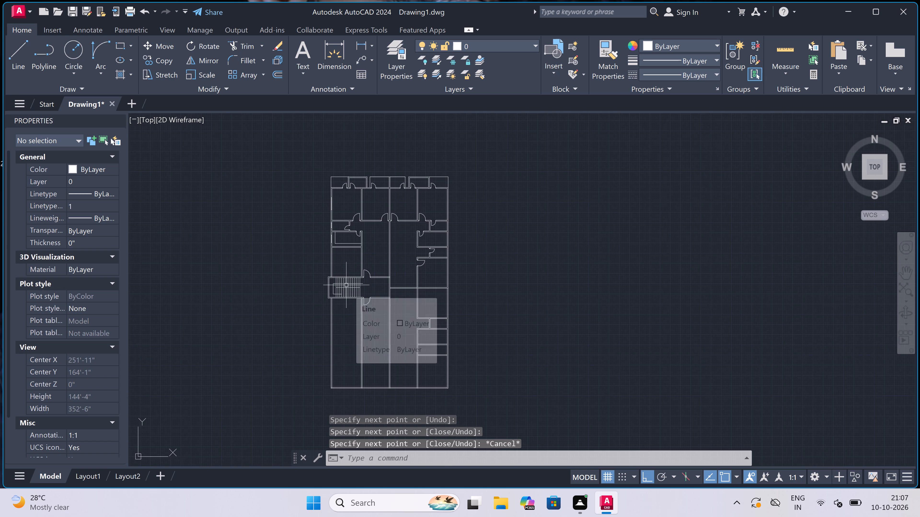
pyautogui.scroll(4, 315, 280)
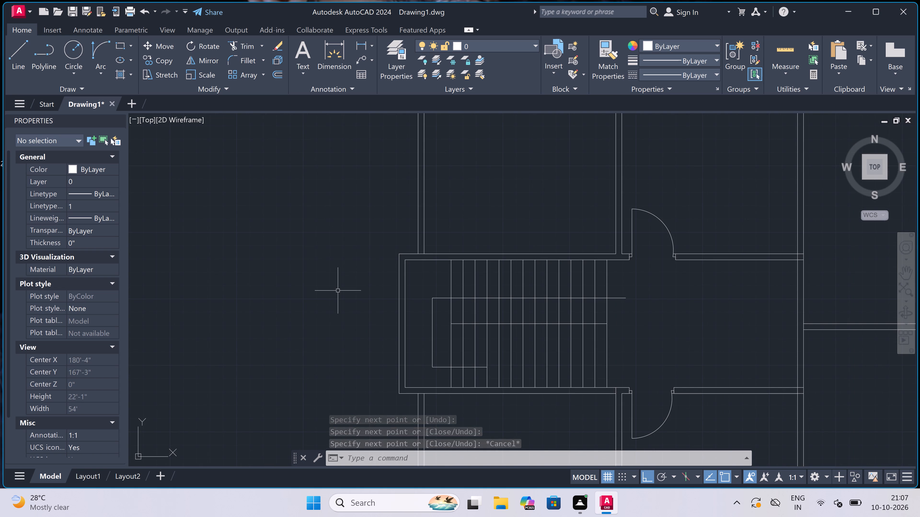
# Draw a window in the staircase room's west wall: a 4' centreline running north, with lines across the wall at both ends.
pyautogui.press('space')
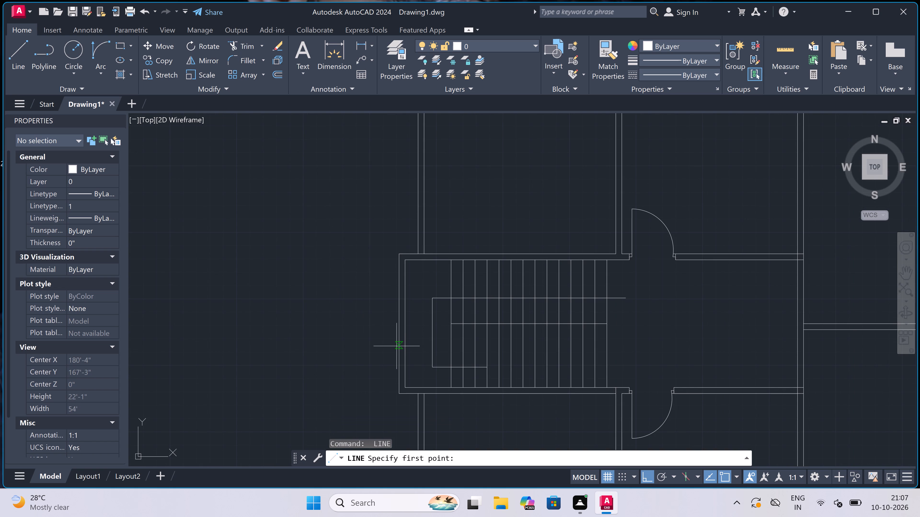
pyautogui.click(399, 362)
pyautogui.scroll(2, 399, 361)
pyautogui.click(413, 363)
pyautogui.click(407, 363)
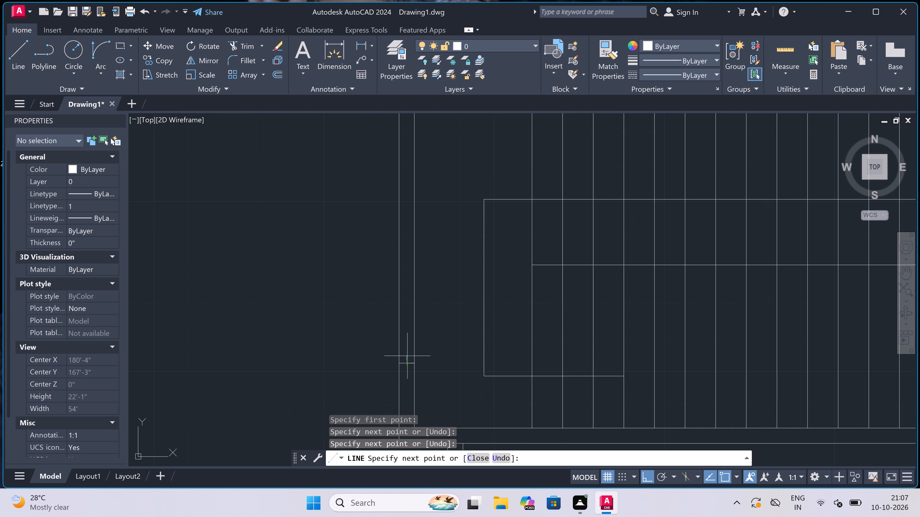
pyautogui.write("4'")
pyautogui.press('space')
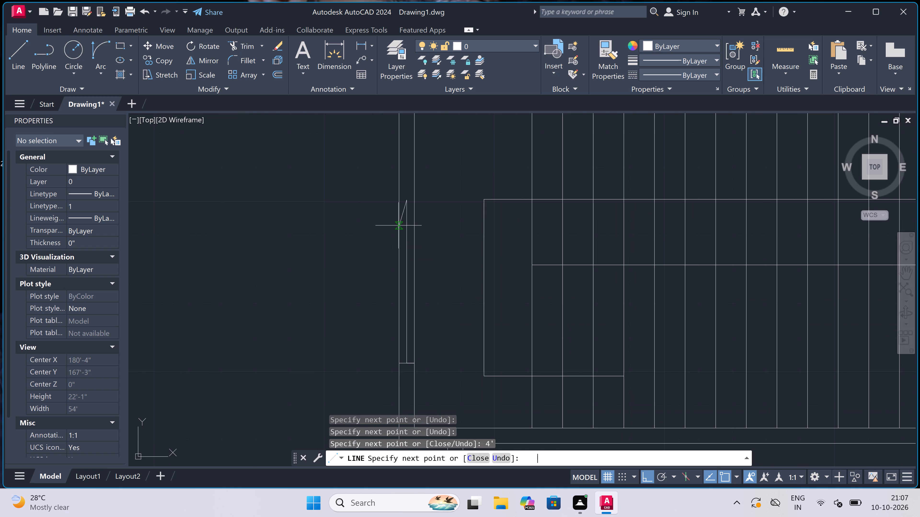
pyautogui.scroll(1, 399, 181)
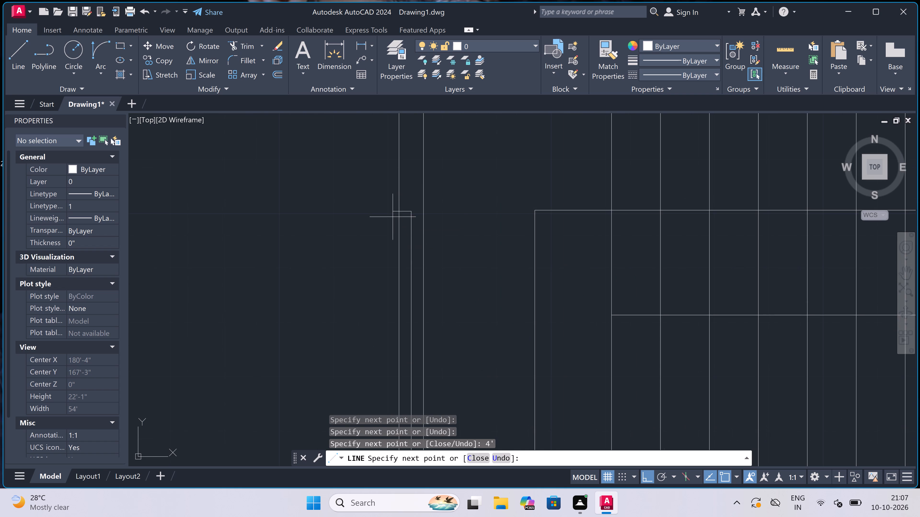
pyautogui.click(402, 209)
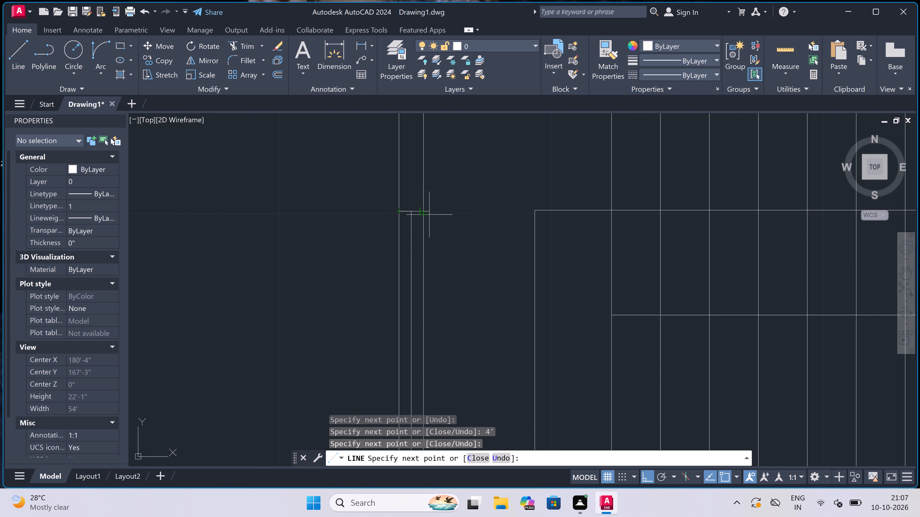
pyautogui.click(425, 211)
pyautogui.press('Escape')
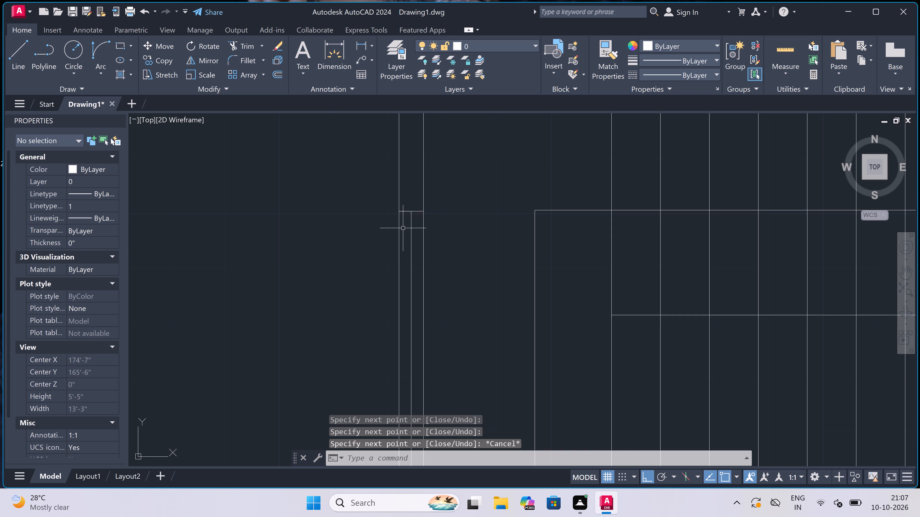
# Draw a door's north jamb across the east wall of the room north of the staircase, with a 2" stop and 3' leaf going west.
pyautogui.scroll(-7, 403, 229)
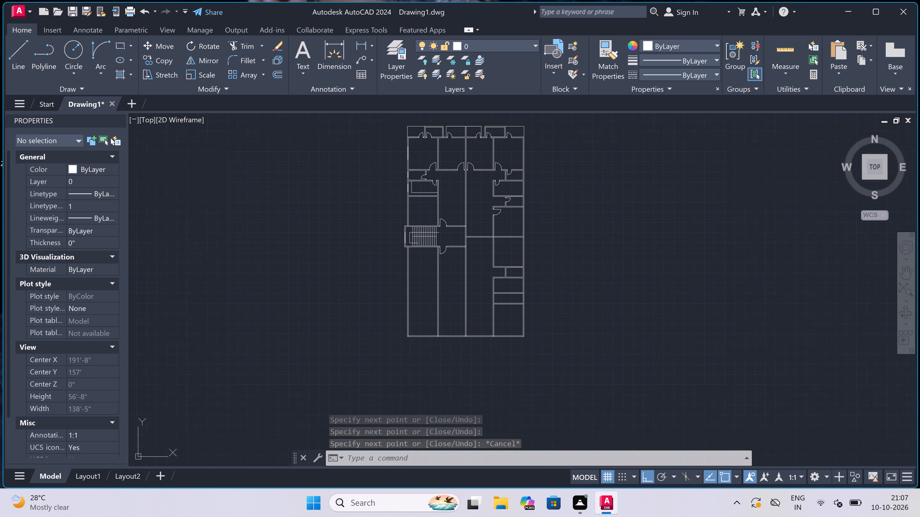
pyautogui.scroll(2, 404, 195)
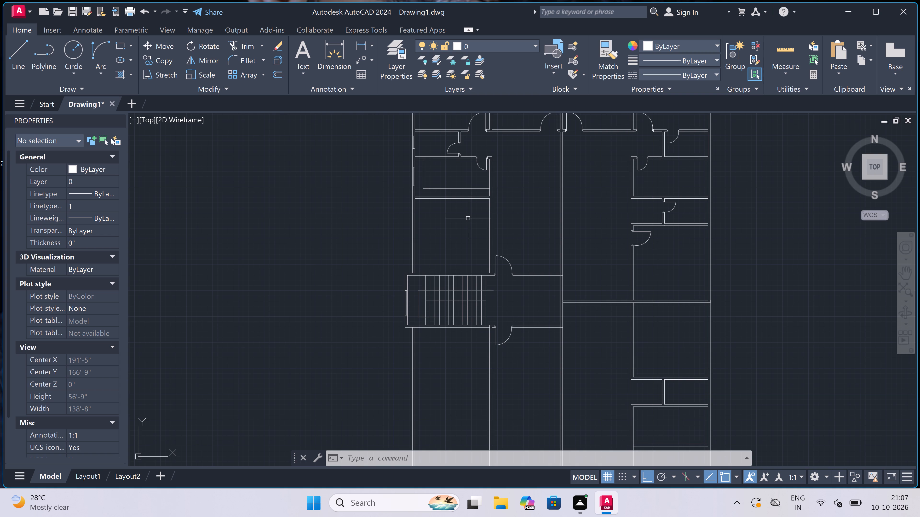
pyautogui.scroll(-1, 468, 218)
pyautogui.scroll(3, 484, 193)
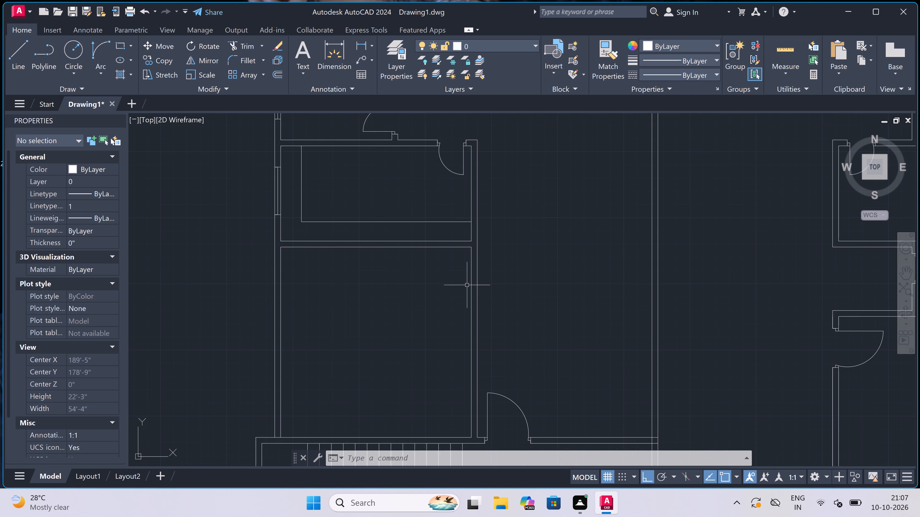
pyautogui.press('space')
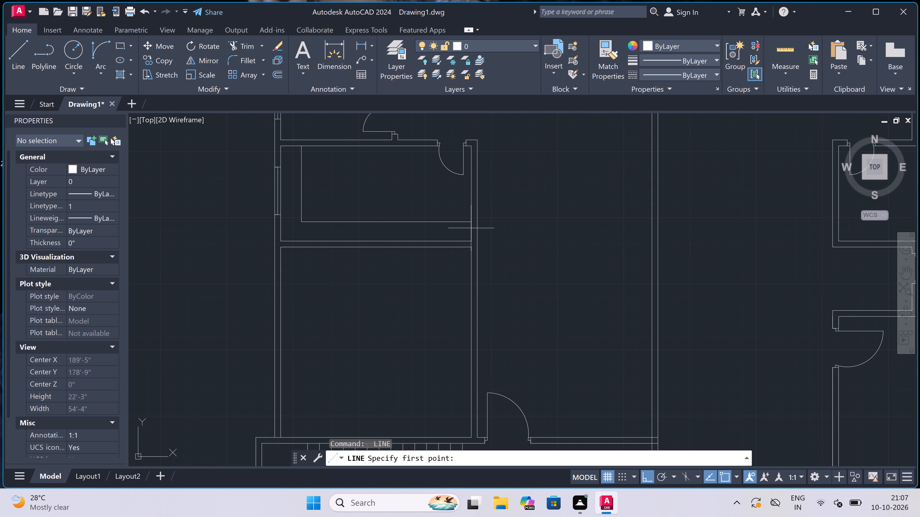
pyautogui.scroll(2, 471, 225)
pyautogui.click(471, 298)
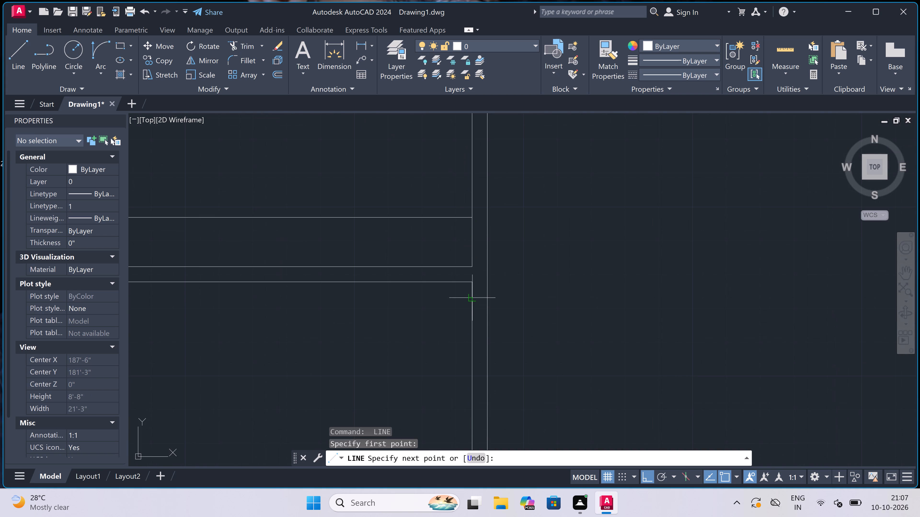
pyautogui.doubleClick(487, 297)
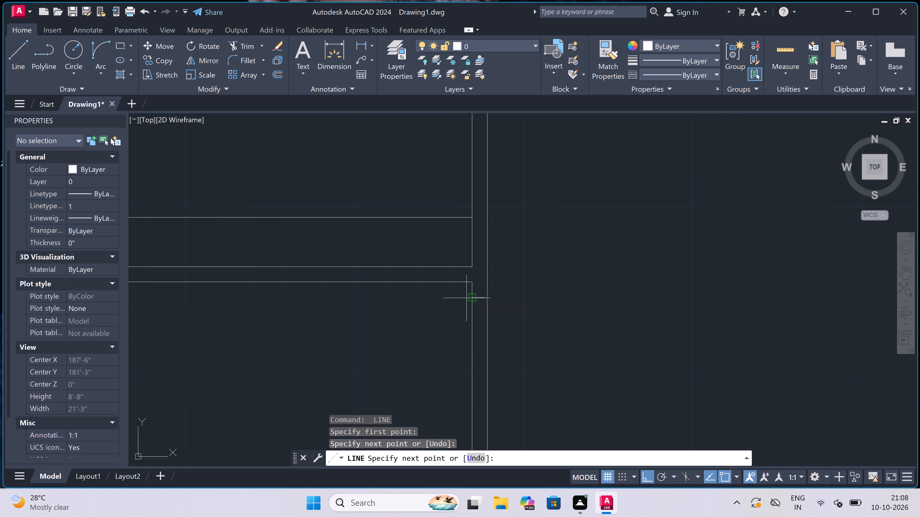
pyautogui.click(478, 301)
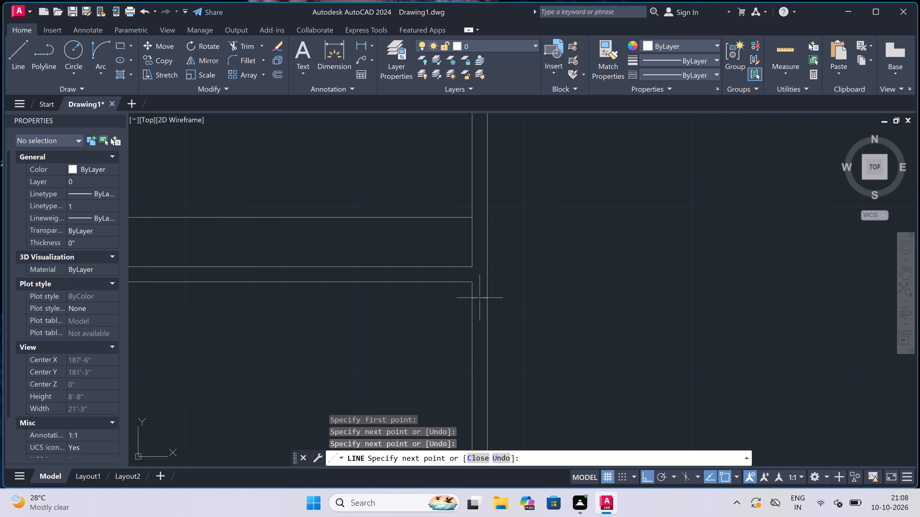
pyautogui.write('2"')
pyautogui.press('space')
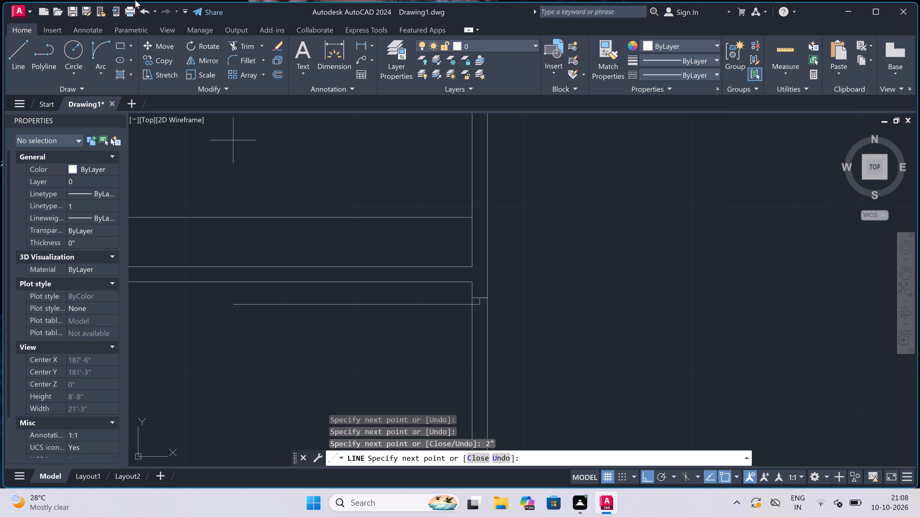
pyautogui.scroll(-1, 338, 294)
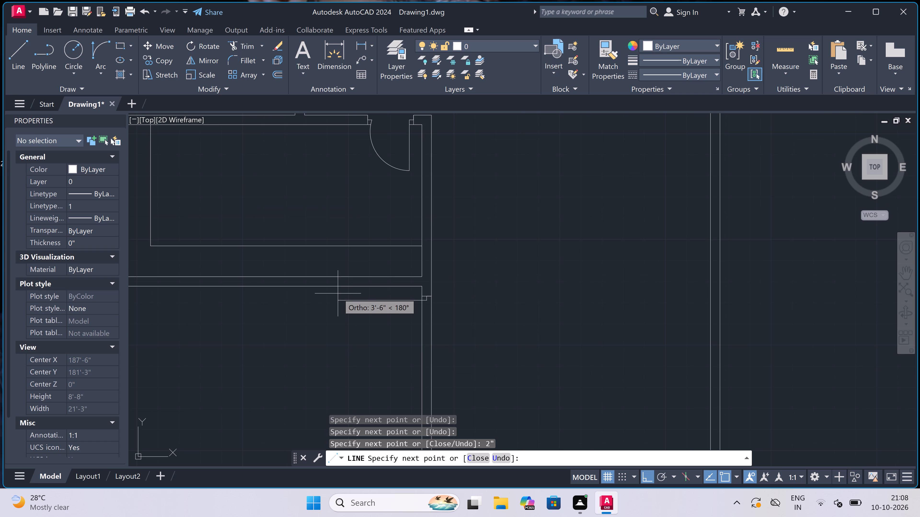
pyautogui.scroll(1, 338, 293)
pyautogui.scroll(-1, 342, 290)
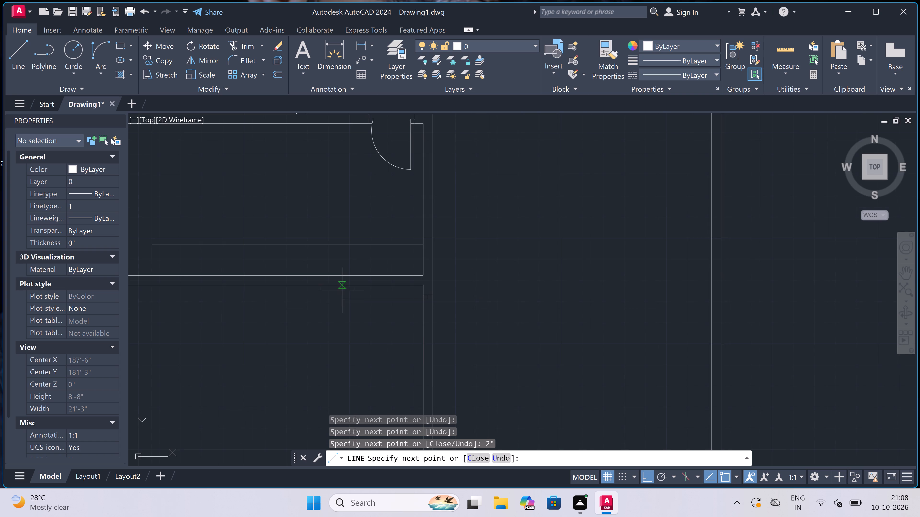
pyautogui.scroll(1, 347, 318)
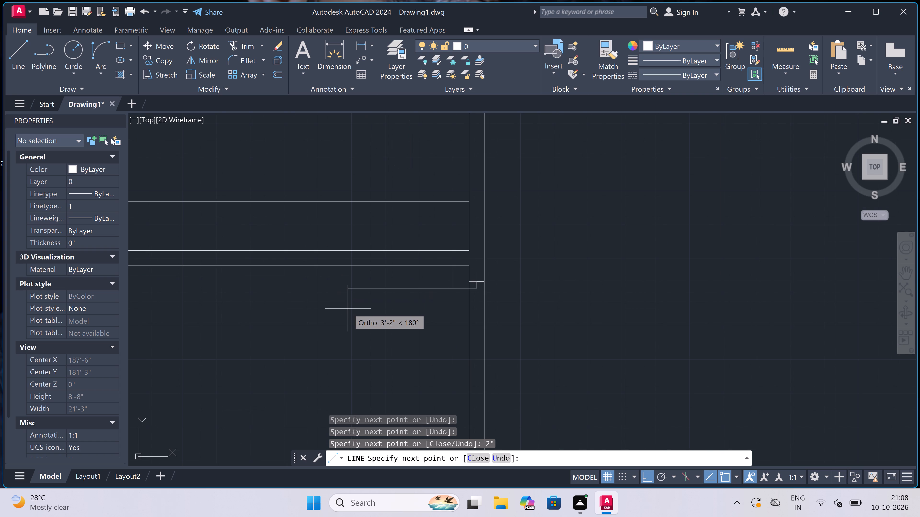
pyautogui.write("3'")
pyautogui.press('space')
pyautogui.press('Escape')
# Draw the same door's south jamb across the wall, with a 2" stop line going north from its midpoint.
pyautogui.press('space')
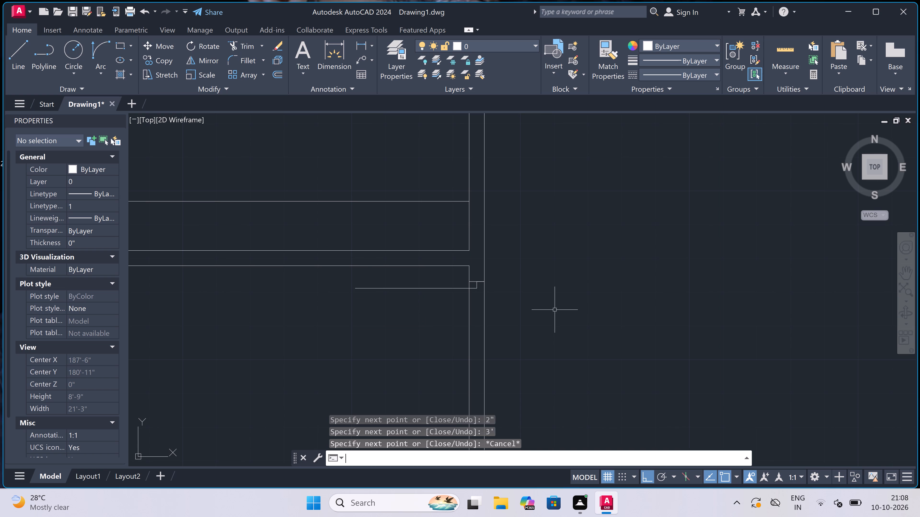
pyautogui.scroll(-3, 326, 140)
pyautogui.scroll(3, 375, 163)
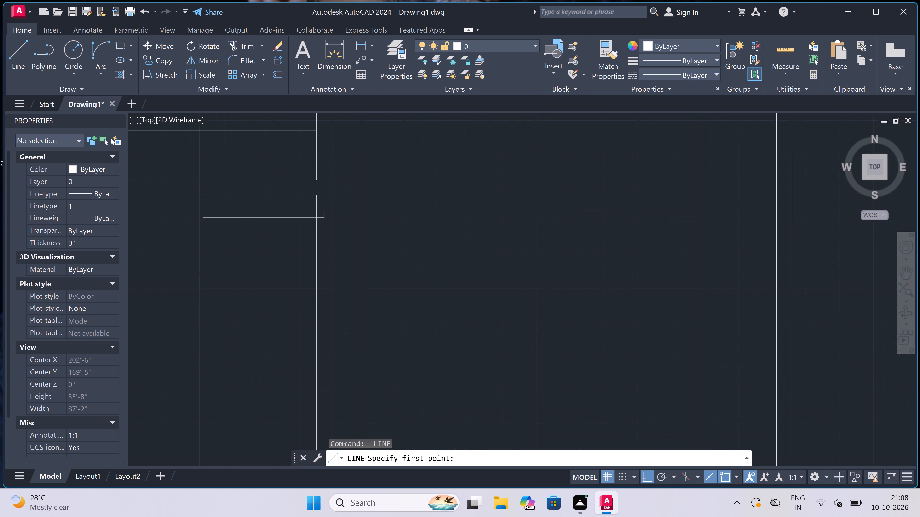
pyautogui.click(318, 315)
pyautogui.doubleClick(325, 314)
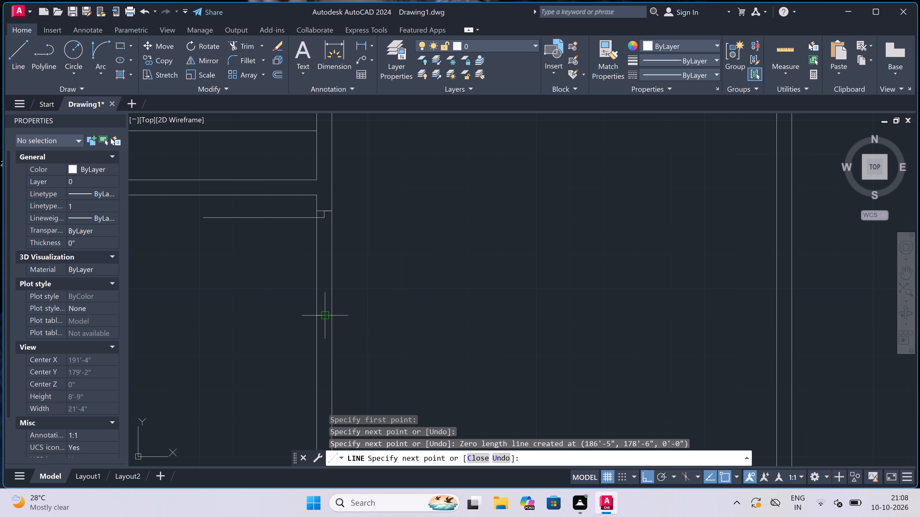
pyautogui.scroll(1, 326, 314)
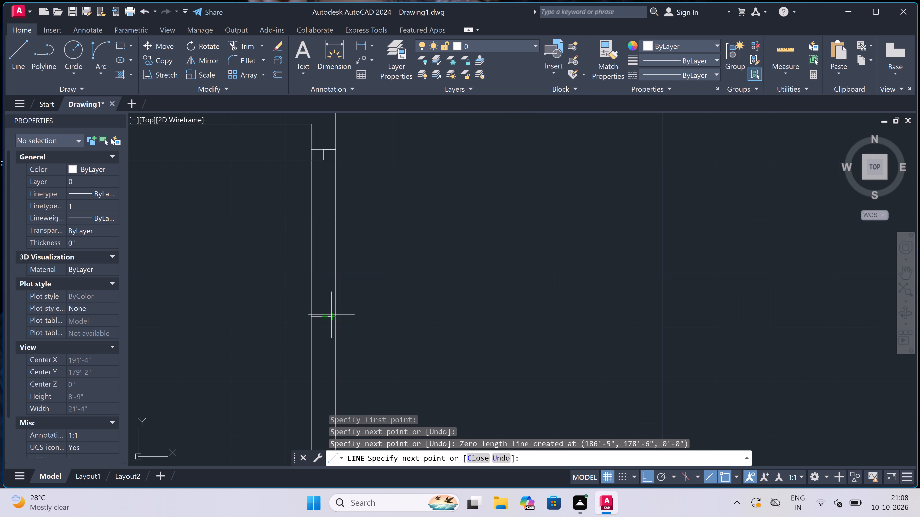
pyautogui.click(333, 316)
pyautogui.click(327, 314)
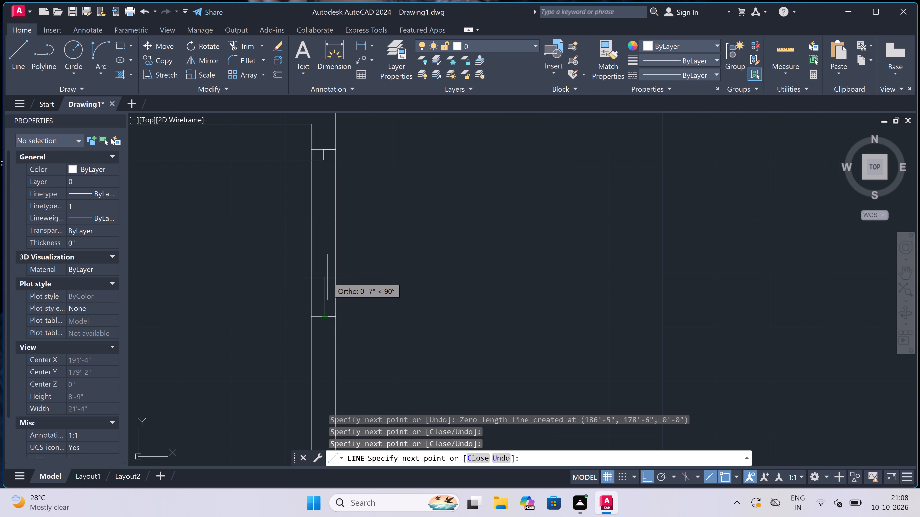
pyautogui.write('2"')
pyautogui.press('space')
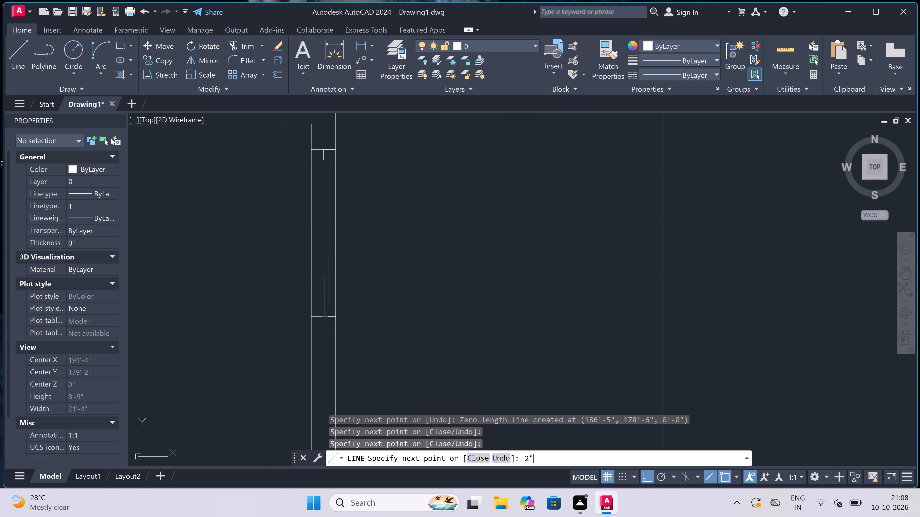
pyautogui.press('Escape')
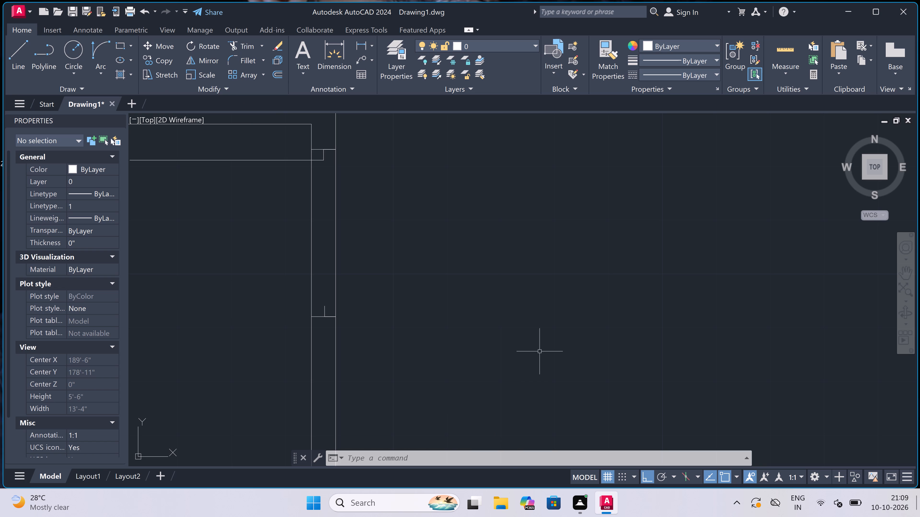
# Draw the door swing as a start-end-direction arc from the leaf's west end to the south jamb's stop, starting southward.
pyautogui.scroll(-4, 383, 223)
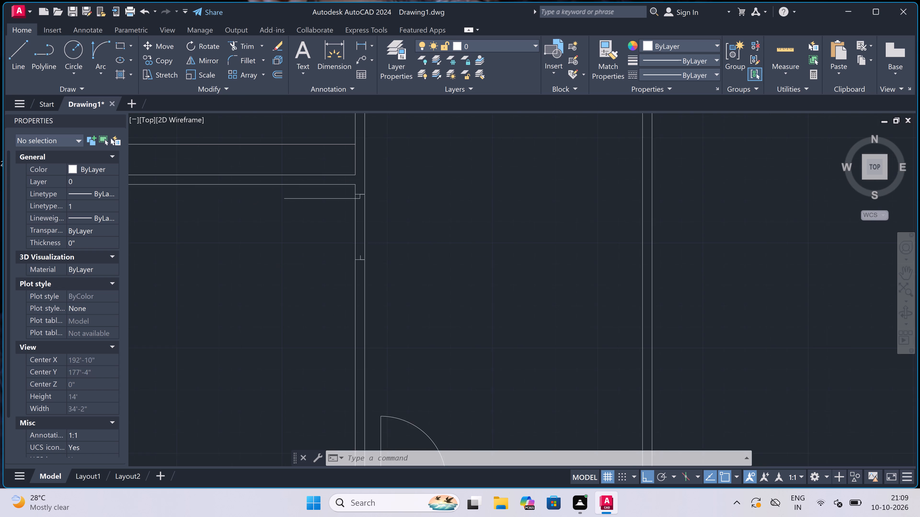
pyautogui.scroll(1, 324, 192)
pyautogui.scroll(1, 495, 315)
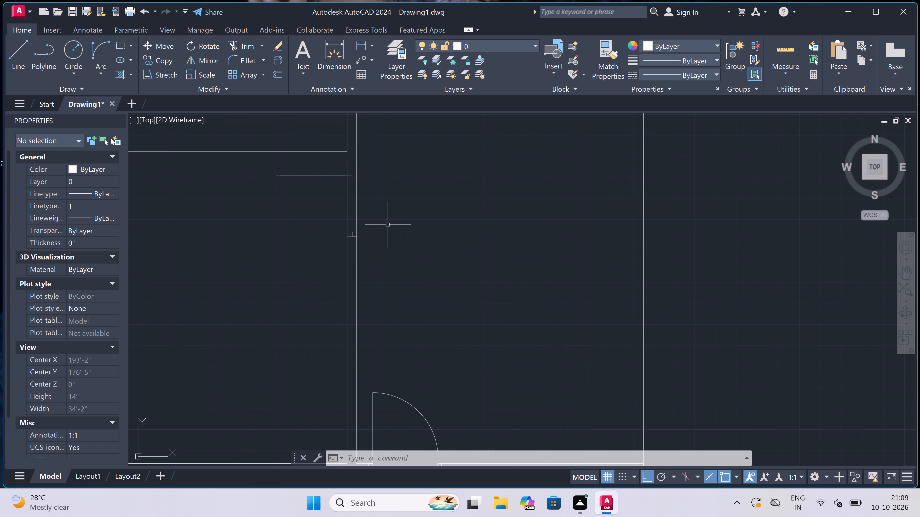
pyautogui.click(98, 61)
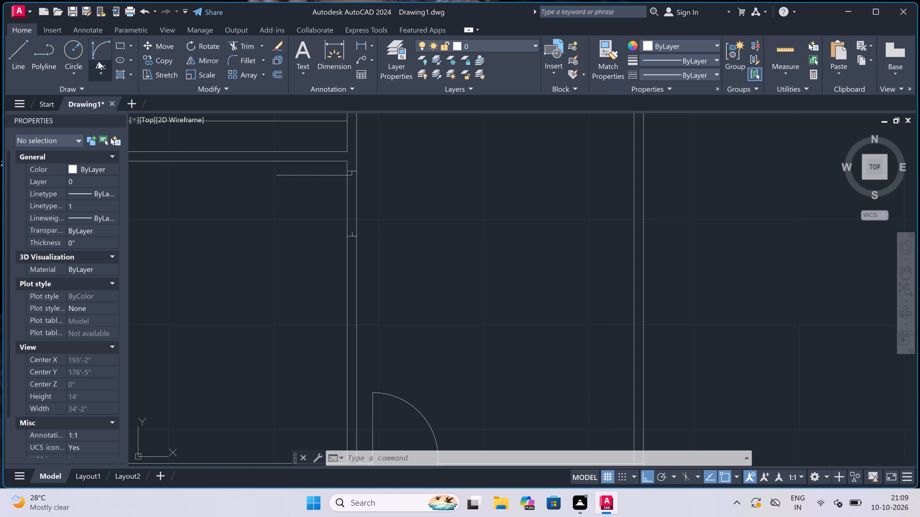
pyautogui.click(159, 217)
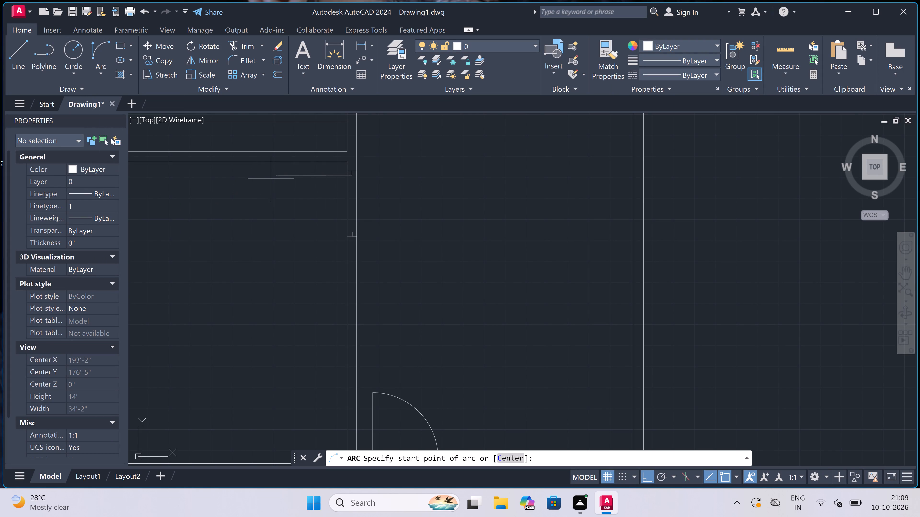
pyautogui.moveTo(272, 177); pyautogui.dragTo(283, 188)
pyautogui.scroll(3, 332, 203)
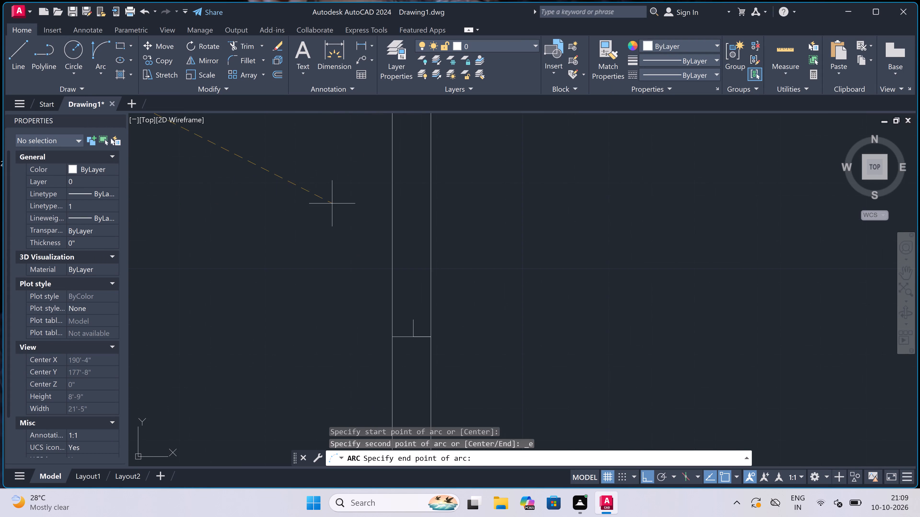
pyautogui.click(416, 316)
pyautogui.scroll(-2, 414, 315)
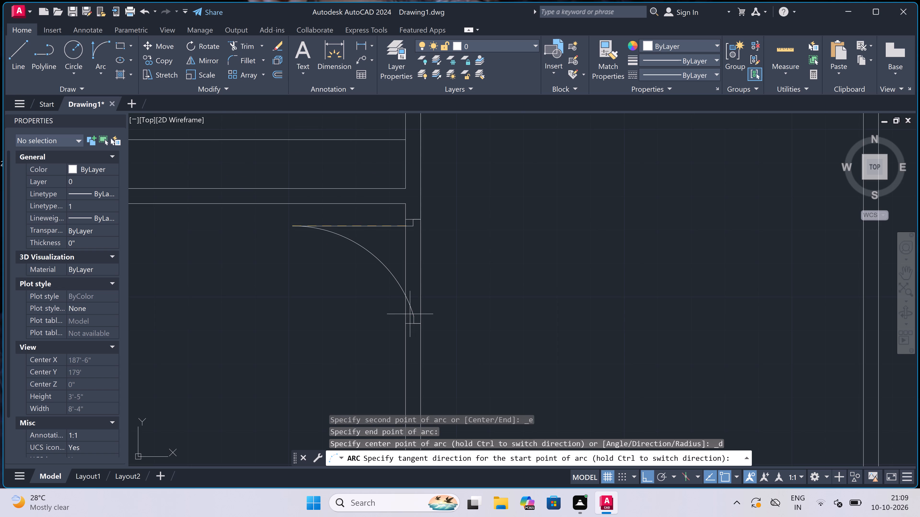
pyautogui.click(331, 358)
# Trim both wall lines between the new door's jambs to clear the opening.
pyautogui.press('t')
pyautogui.press('r')
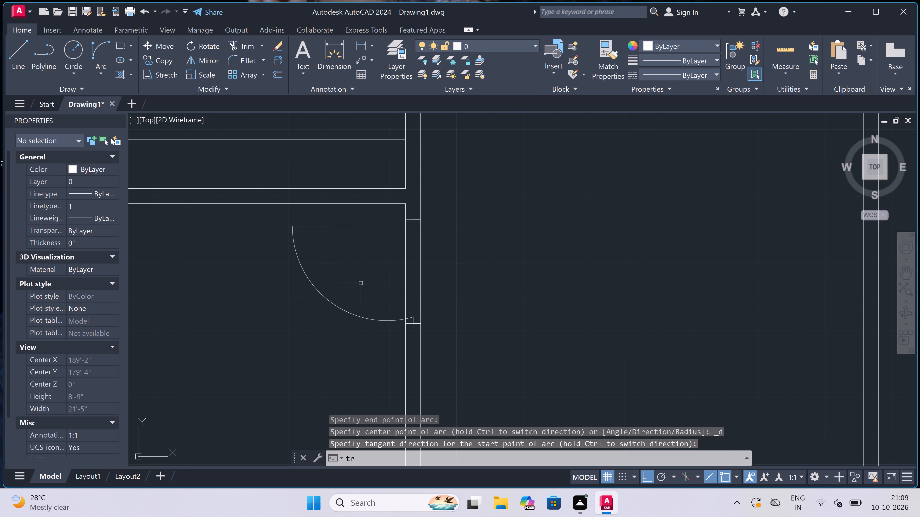
pyautogui.press('space')
pyautogui.click(363, 281)
pyautogui.click(478, 267)
pyautogui.scroll(-3, 425, 262)
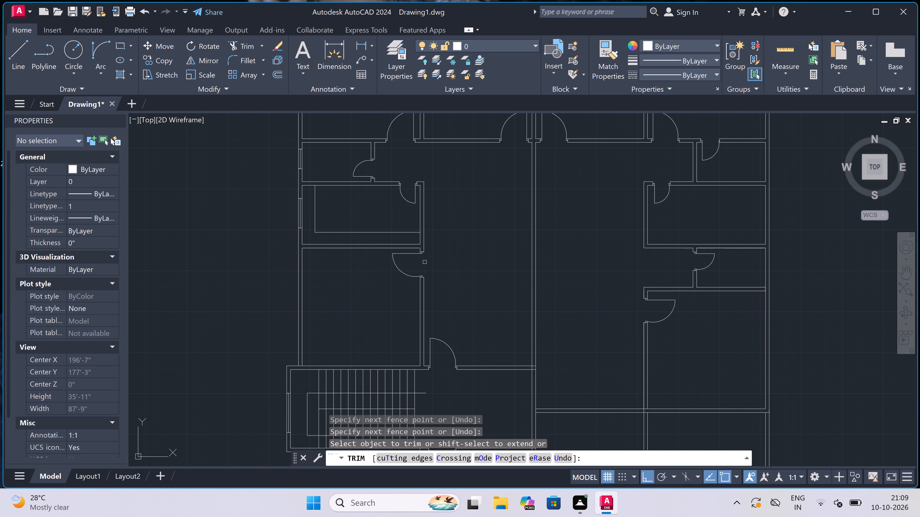
pyautogui.press('Escape')
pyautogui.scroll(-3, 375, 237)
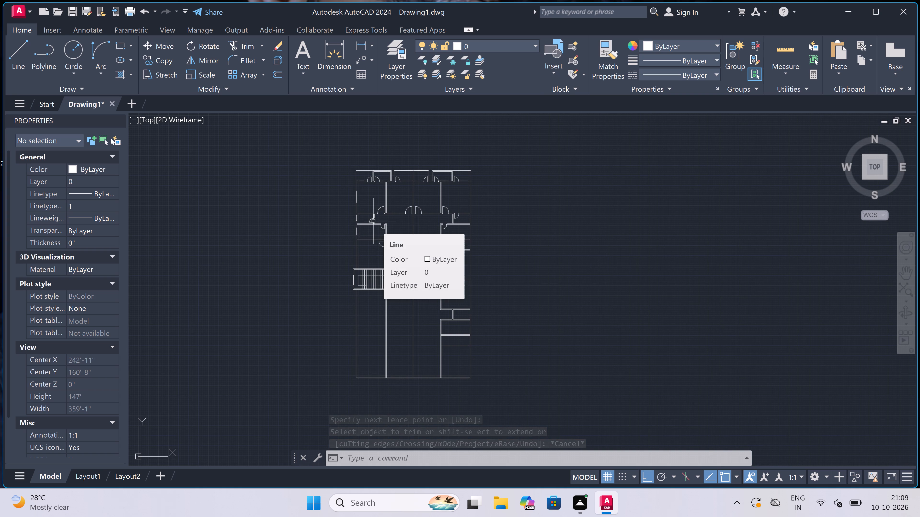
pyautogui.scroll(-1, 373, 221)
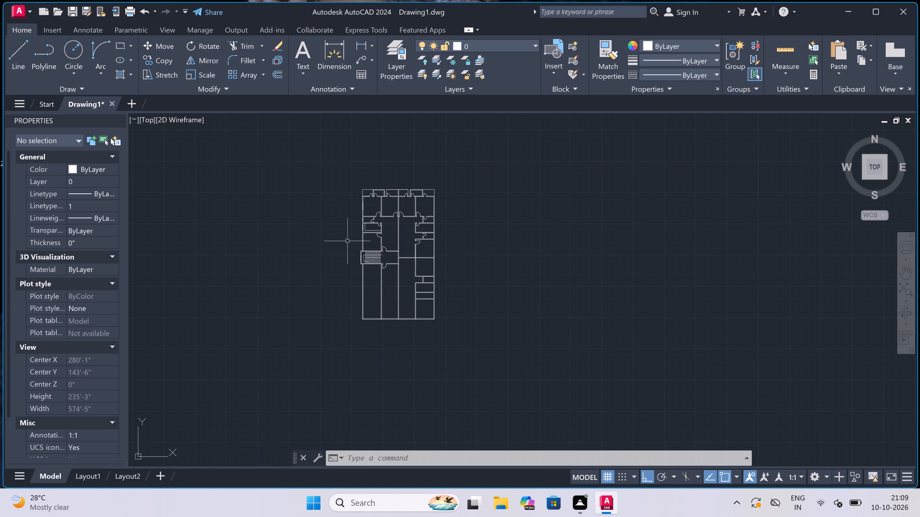
# Draw a window's north end line across the west wall of the room directly north of the staircase.
pyautogui.scroll(2, 364, 252)
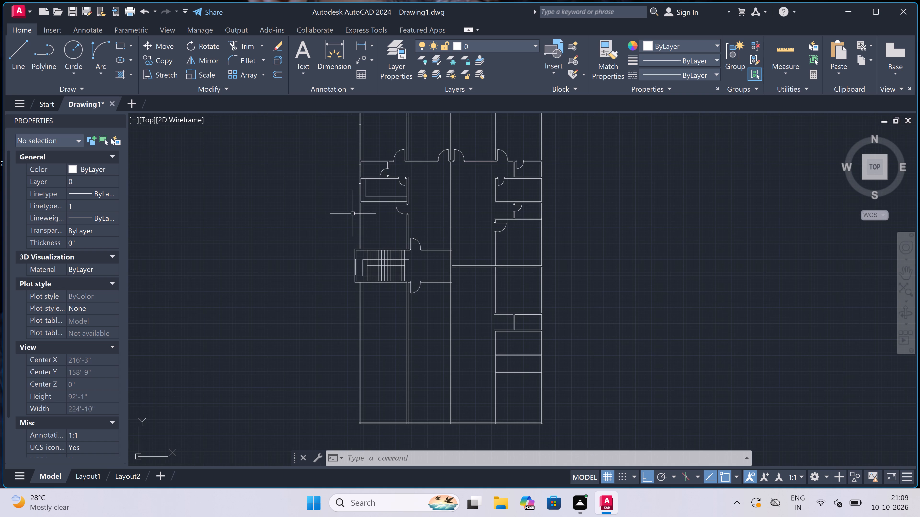
pyautogui.scroll(2, 357, 216)
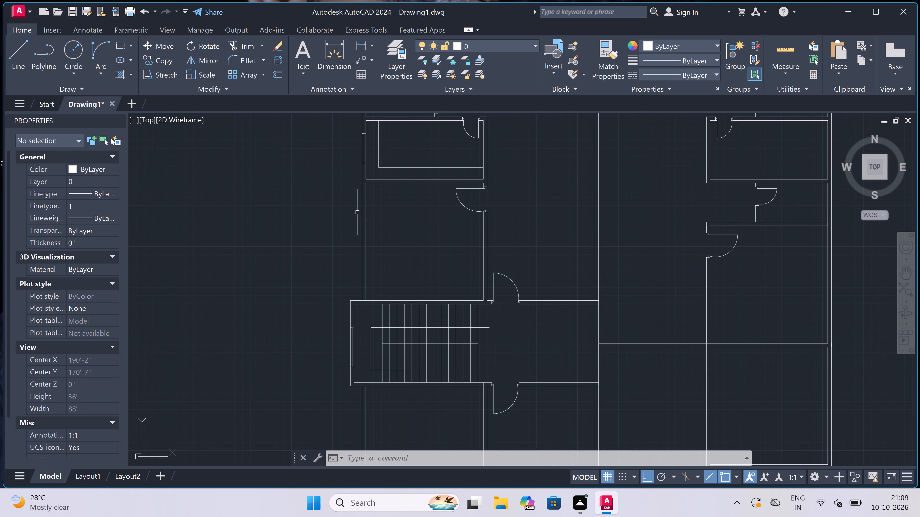
pyautogui.press('l')
pyautogui.scroll(1, 356, 189)
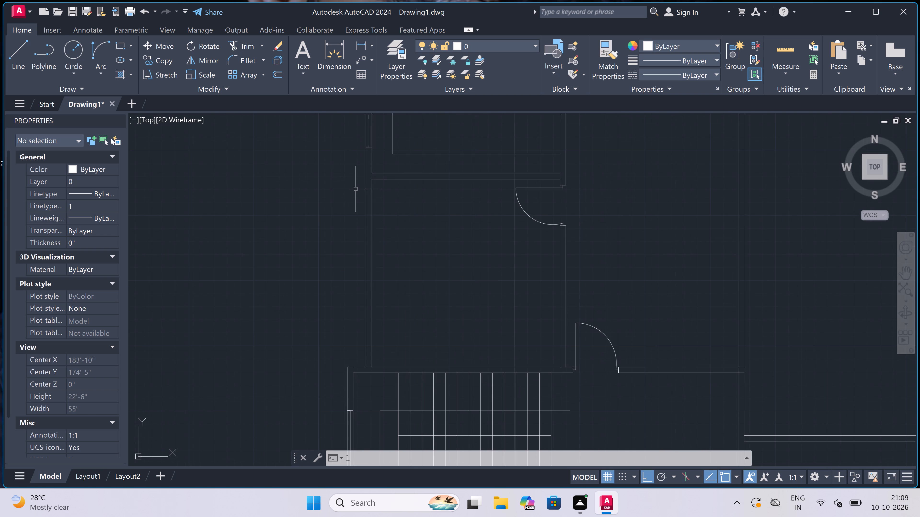
pyautogui.scroll(1, 379, 229)
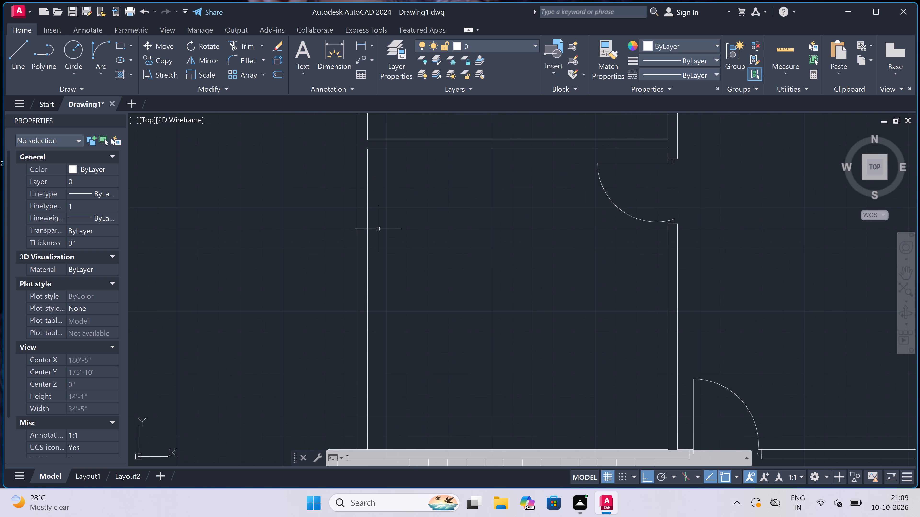
pyautogui.scroll(-1, 374, 227)
pyautogui.press('space')
pyautogui.scroll(1, 367, 228)
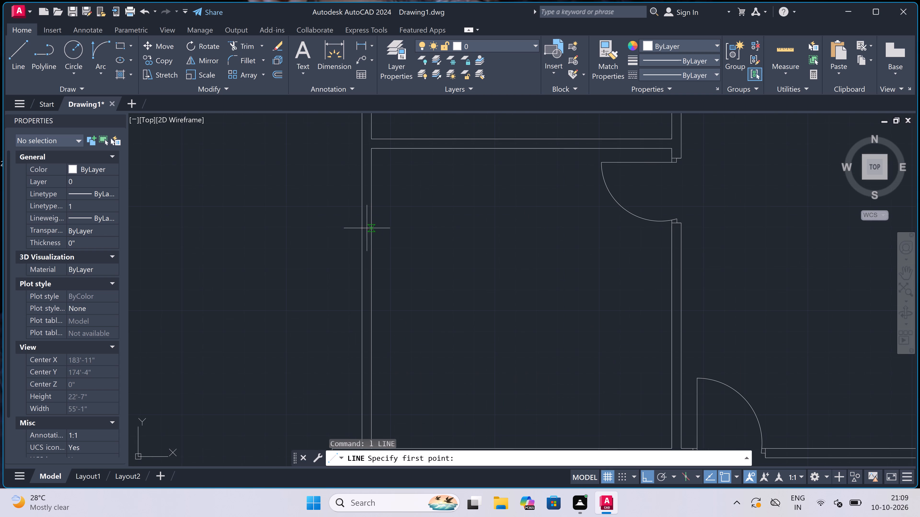
pyautogui.scroll(-2, 363, 228)
pyautogui.scroll(3, 363, 228)
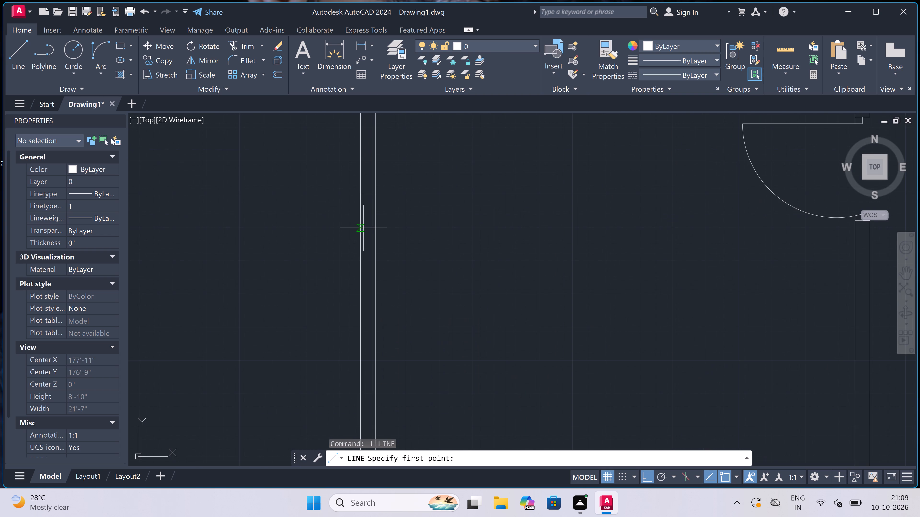
pyautogui.click(361, 227)
pyautogui.click(384, 226)
pyautogui.scroll(2, 373, 229)
pyautogui.hotkey('ctrl', 'z')
pyautogui.scroll(2, 376, 229)
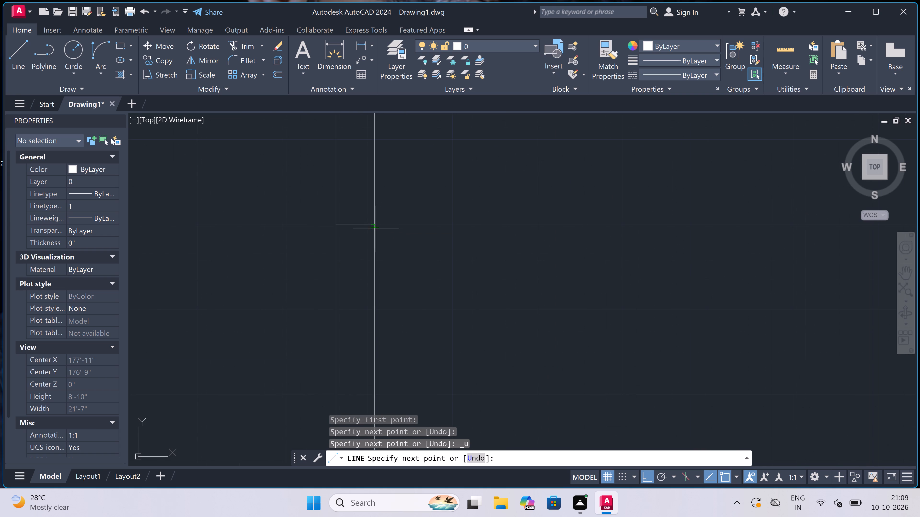
pyautogui.click(374, 226)
# Draw a 5' glass line south from the end line's midpoint and close the window with a south end line across the wall.
pyautogui.click(354, 222)
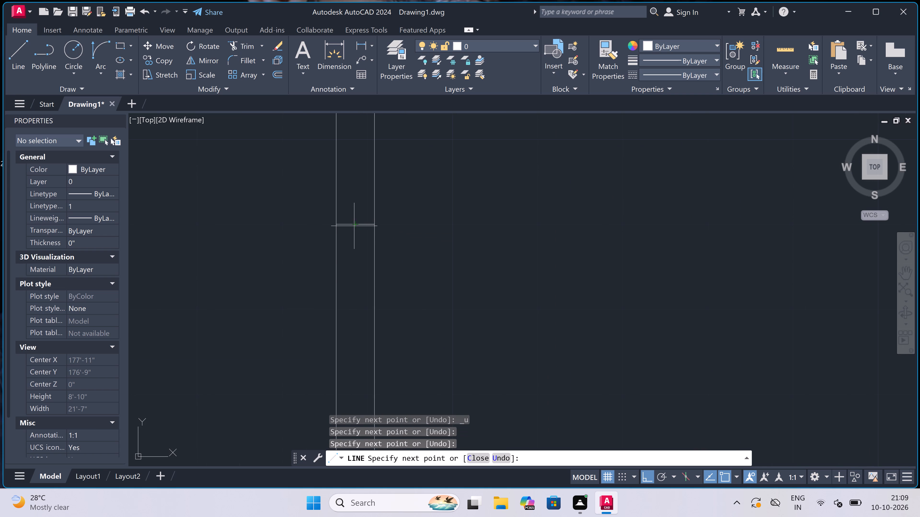
pyautogui.press('5')
pyautogui.write("'")
pyautogui.press('space')
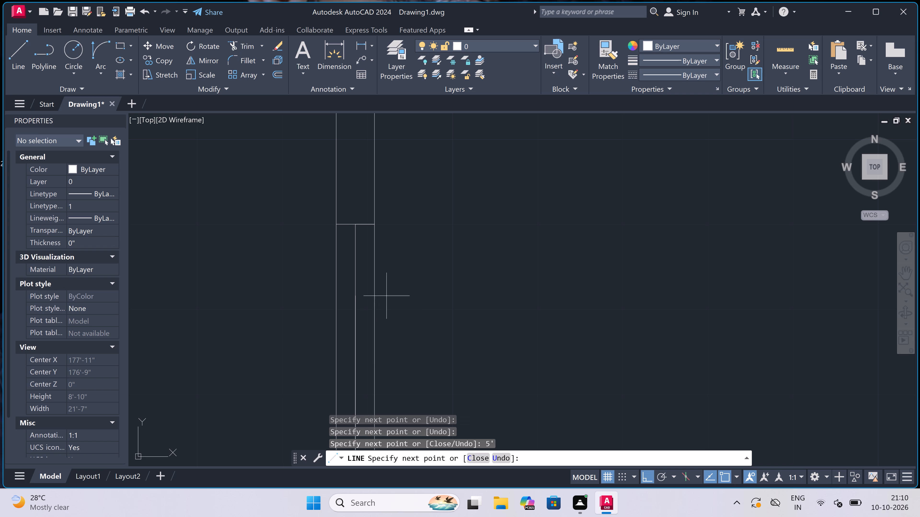
pyautogui.scroll(-4, 357, 262)
pyautogui.scroll(2, 361, 344)
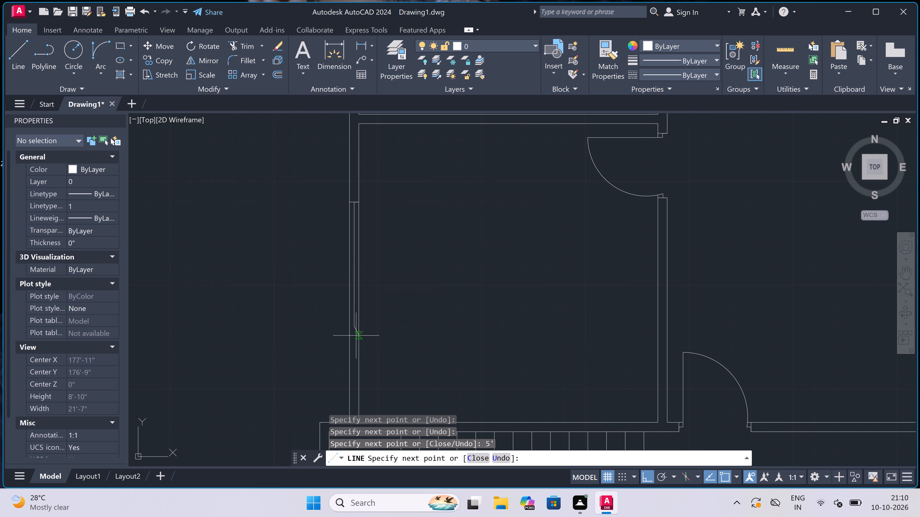
pyautogui.scroll(4, 363, 333)
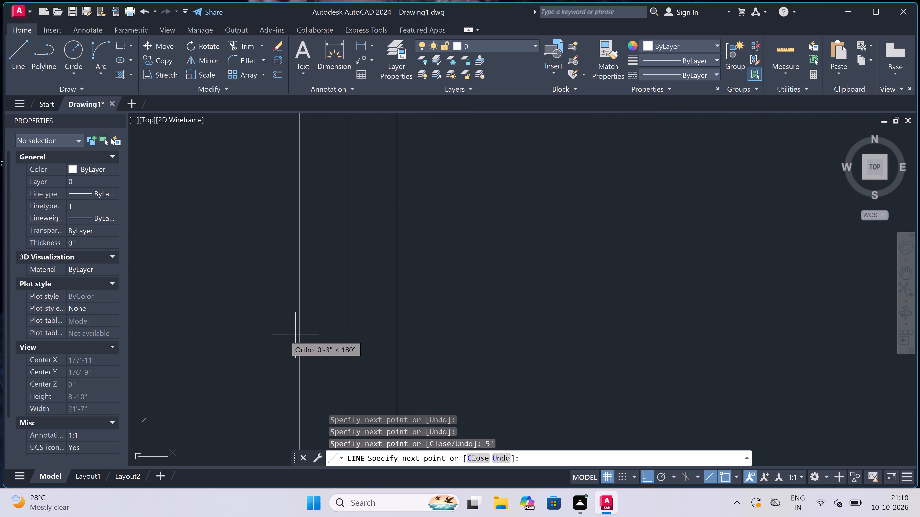
pyautogui.click(299, 333)
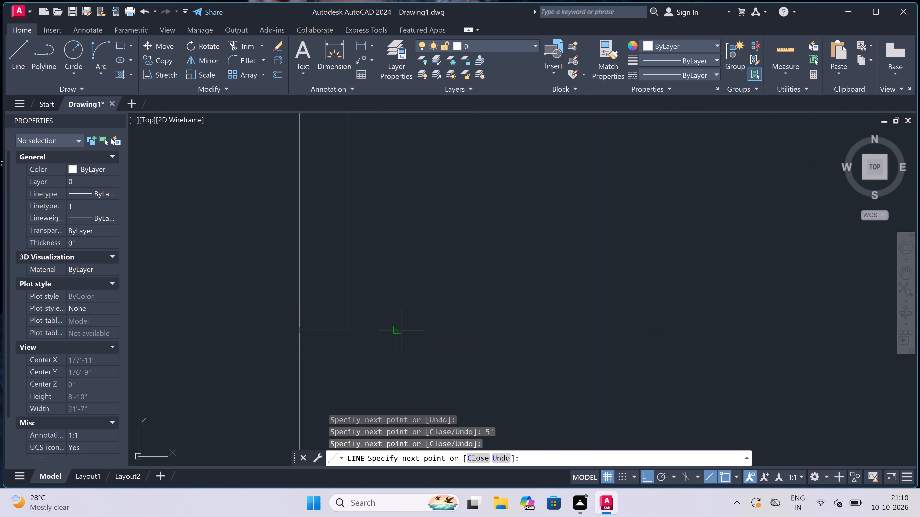
pyautogui.click(398, 329)
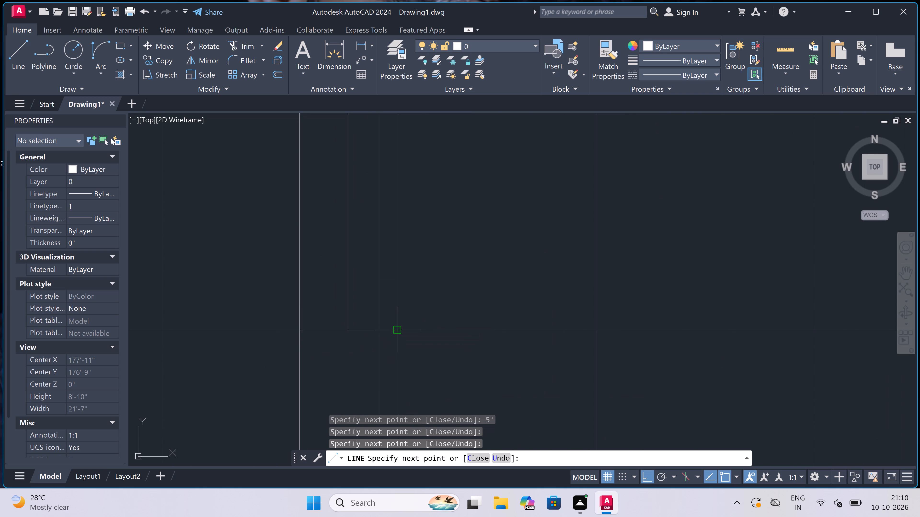
pyautogui.press('Escape')
# Draw a window's north end line across the east exterior wall of the large northeast room.
pyautogui.scroll(-8, 343, 306)
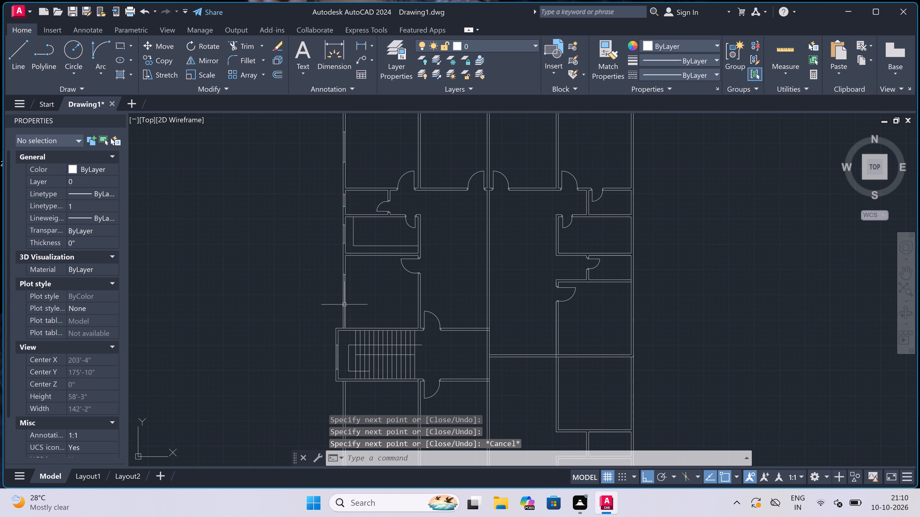
pyautogui.scroll(-3, 312, 306)
pyautogui.scroll(2, 372, 258)
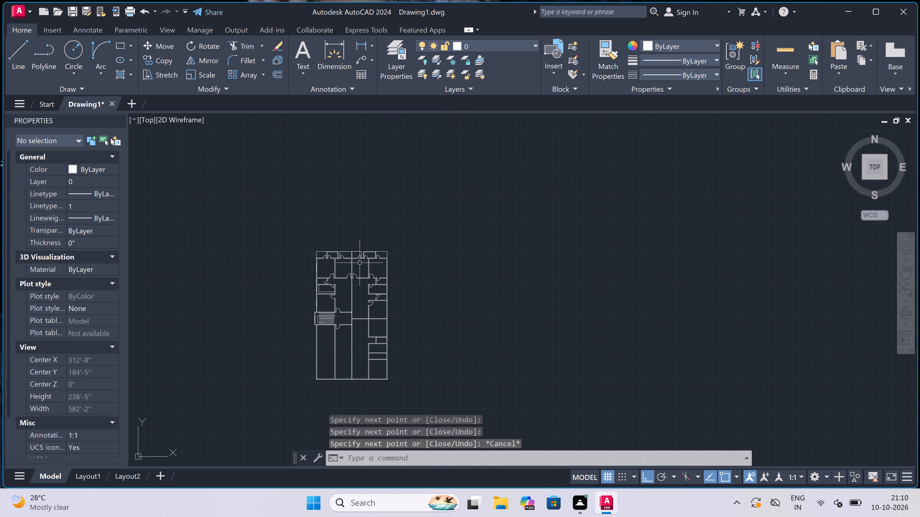
pyautogui.scroll(1, 362, 261)
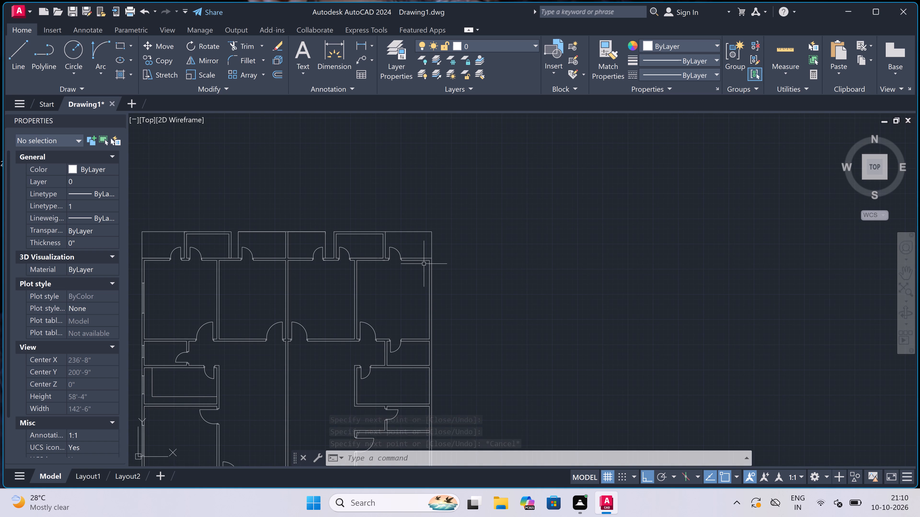
pyautogui.press('space')
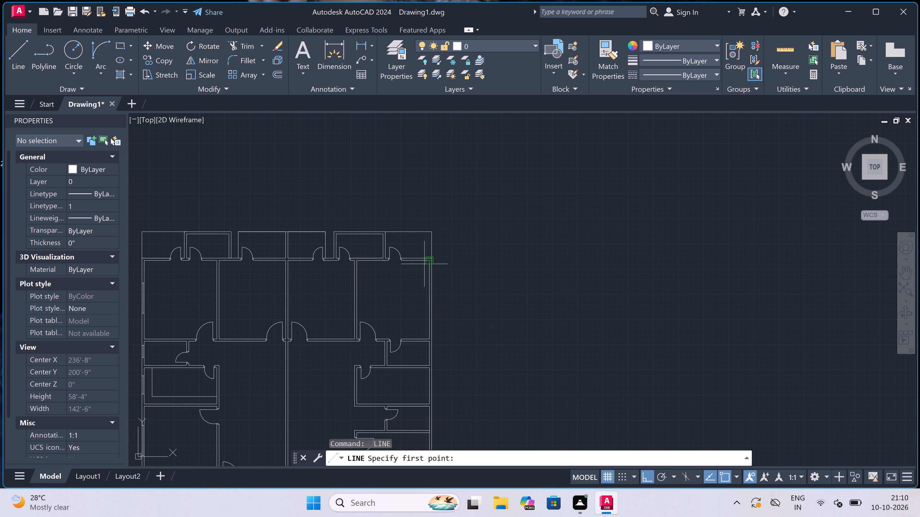
pyautogui.scroll(3, 428, 269)
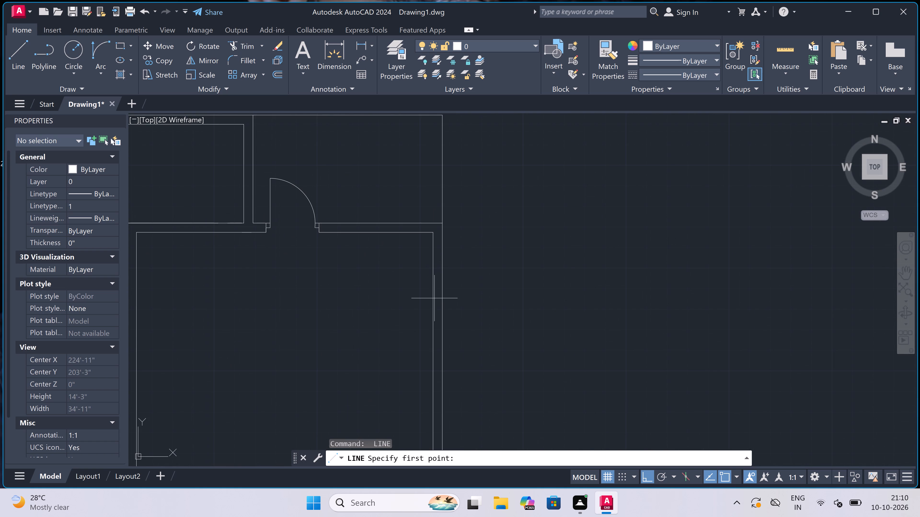
pyautogui.scroll(-4, 435, 298)
pyautogui.scroll(4, 435, 298)
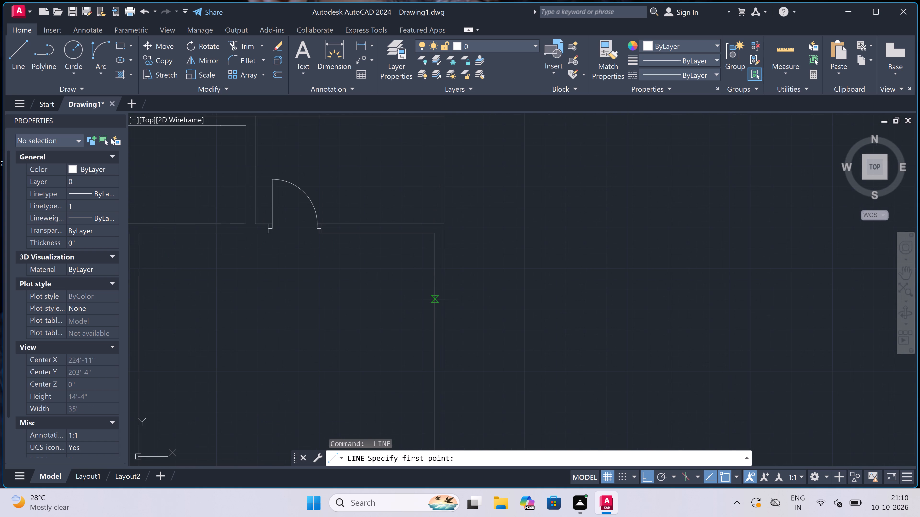
pyautogui.click(434, 304)
pyautogui.click(439, 304)
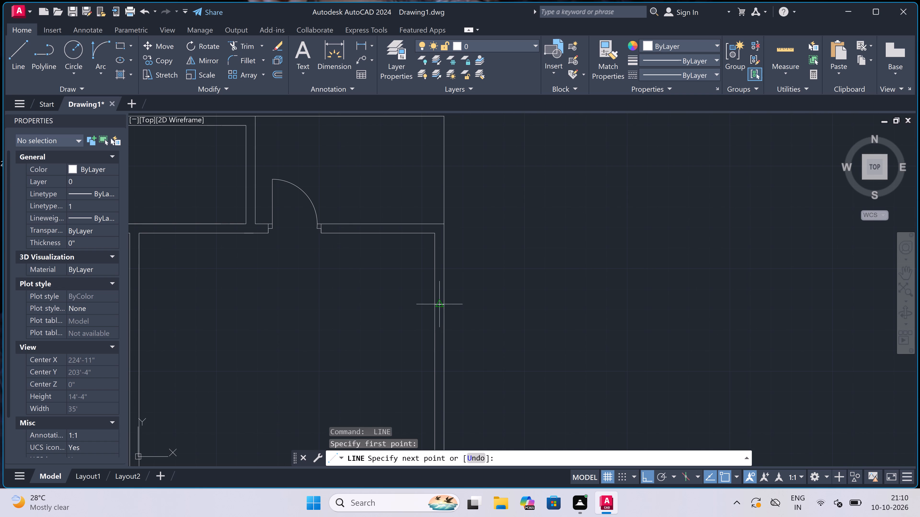
# Draw the northeast room window's 5' glass line south from the end line's midpoint and close it with a line across the wall.
pyautogui.scroll(2, 440, 304)
pyautogui.click(440, 304)
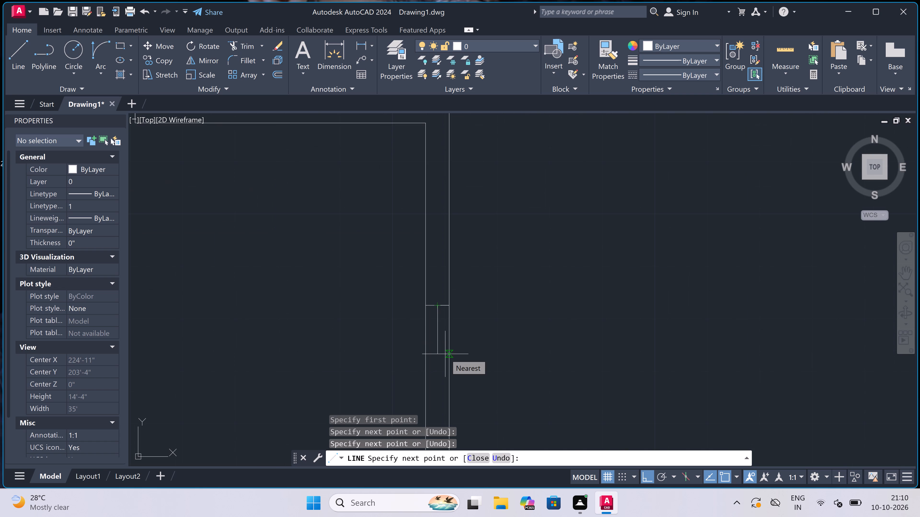
pyautogui.write("5'")
pyautogui.press('space')
pyautogui.scroll(-4, 438, 265)
pyautogui.scroll(4, 442, 317)
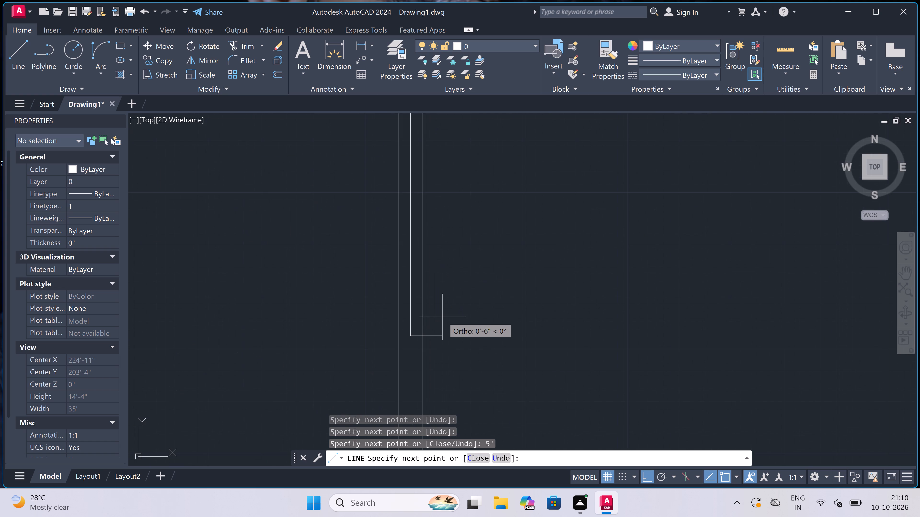
pyautogui.scroll(2, 417, 347)
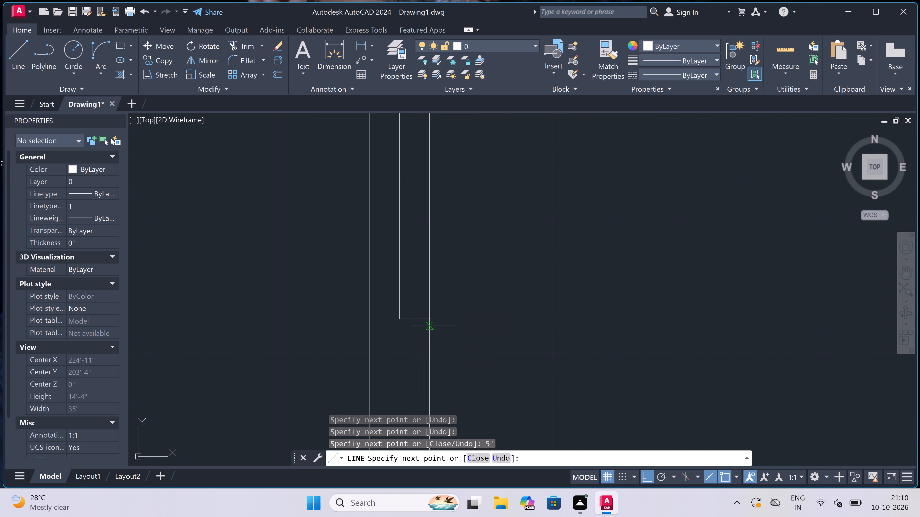
pyautogui.click(429, 319)
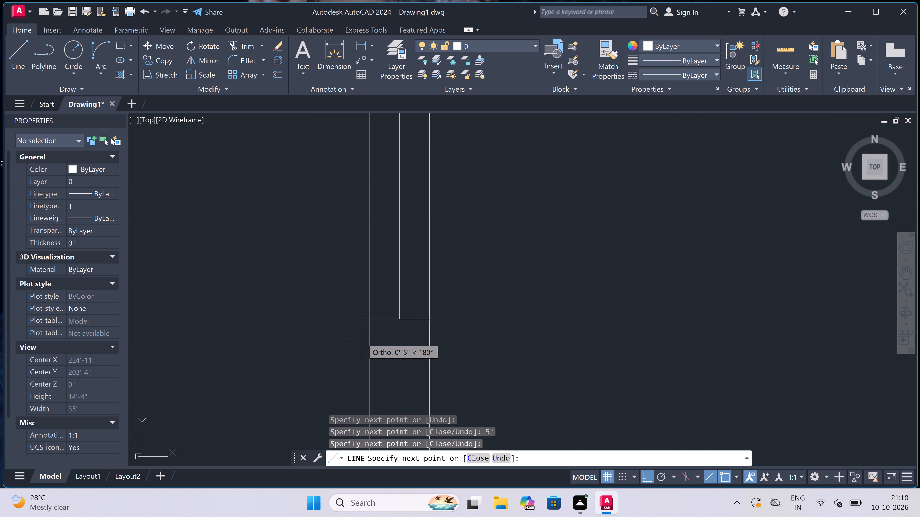
pyautogui.click(366, 322)
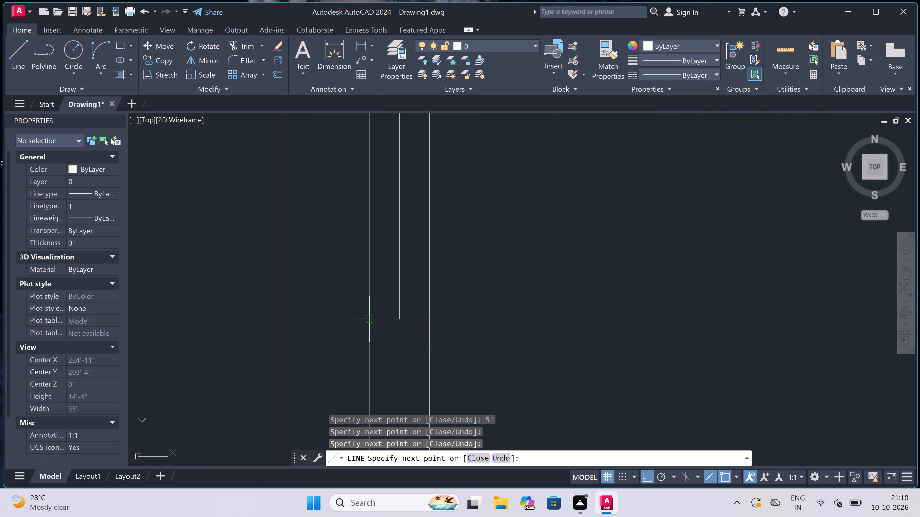
pyautogui.press('Escape')
# Draw a window's north end line across the east exterior wall of the small room directly south of the northeast room.
pyautogui.scroll(-3, 387, 283)
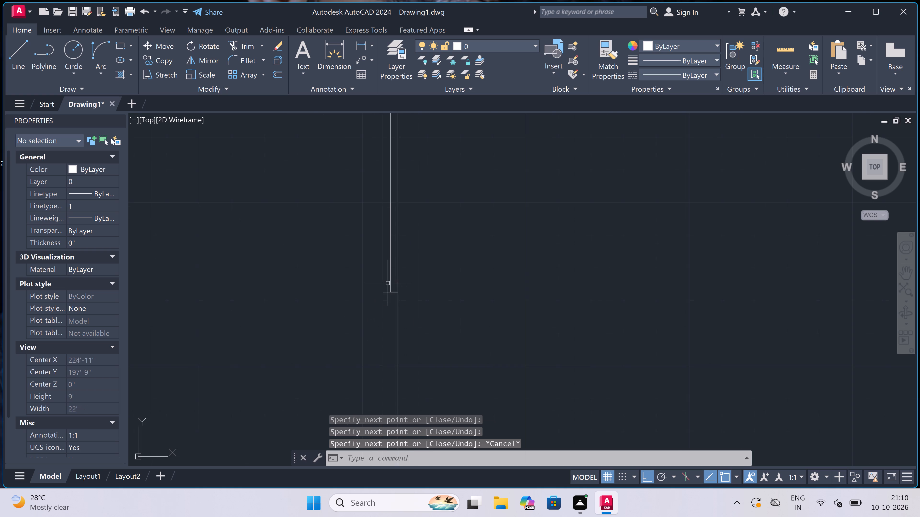
pyautogui.scroll(-5, 388, 283)
pyautogui.scroll(3, 387, 306)
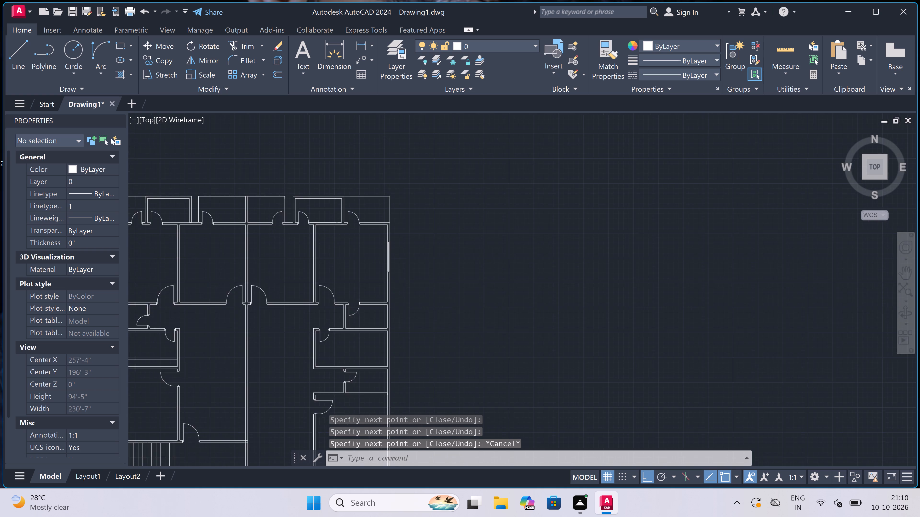
pyautogui.scroll(-1, 387, 306)
pyautogui.scroll(2, 385, 322)
pyautogui.press('space')
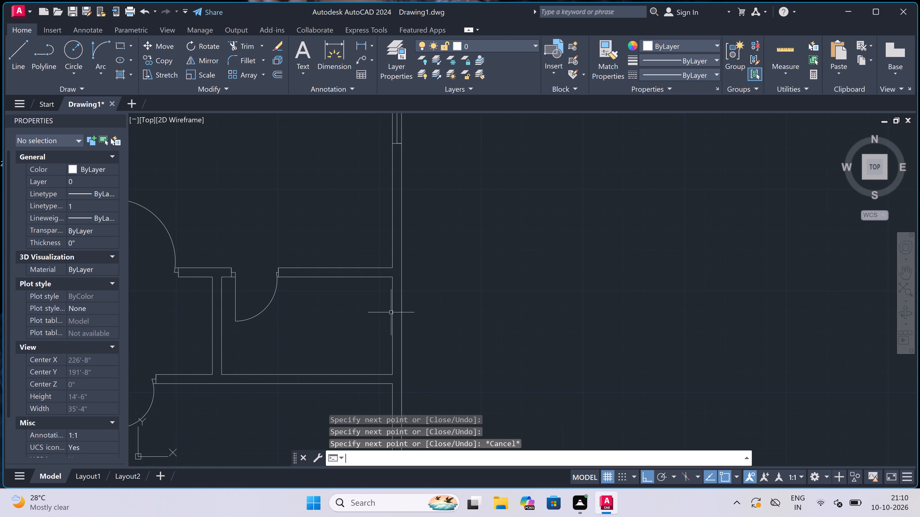
pyautogui.click(395, 298)
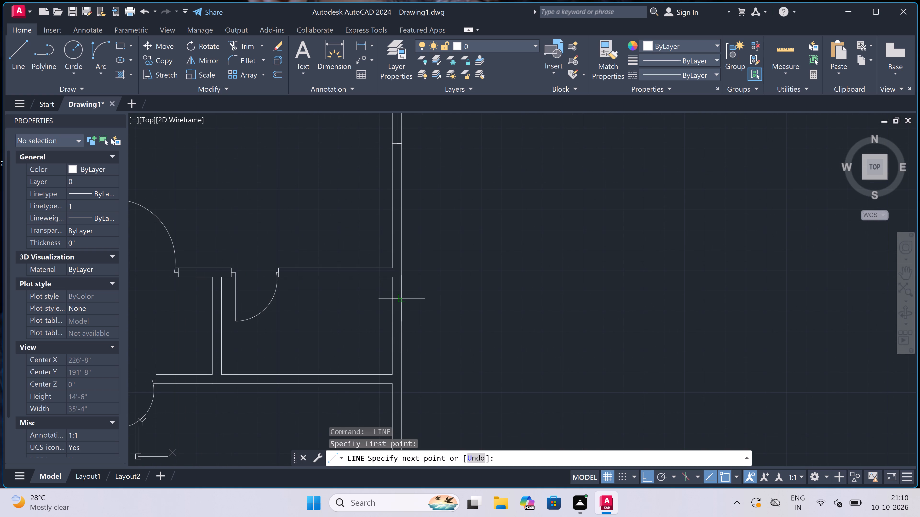
pyautogui.click(401, 299)
# Draw the small room window's 2' glass line south from the end line's midpoint and close it with a line across the wall.
pyautogui.scroll(3, 400, 299)
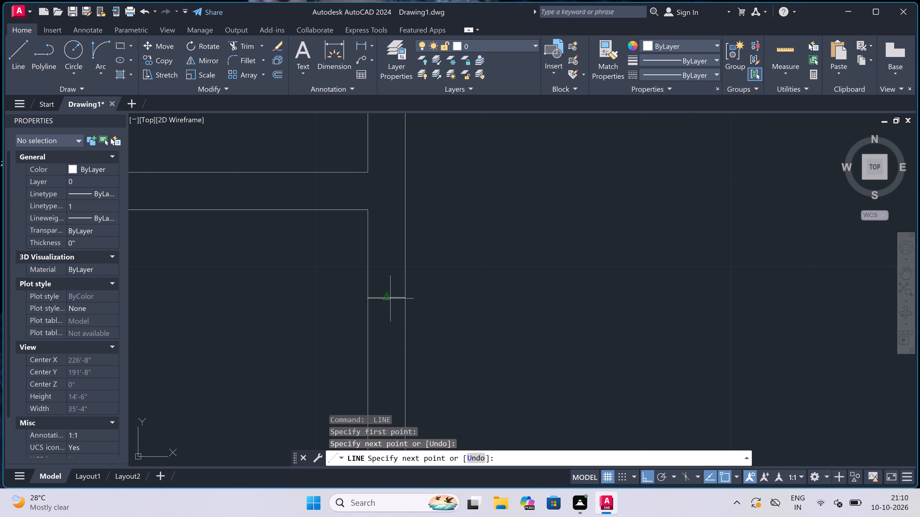
pyautogui.click(386, 296)
pyautogui.press('2')
pyautogui.press("'")
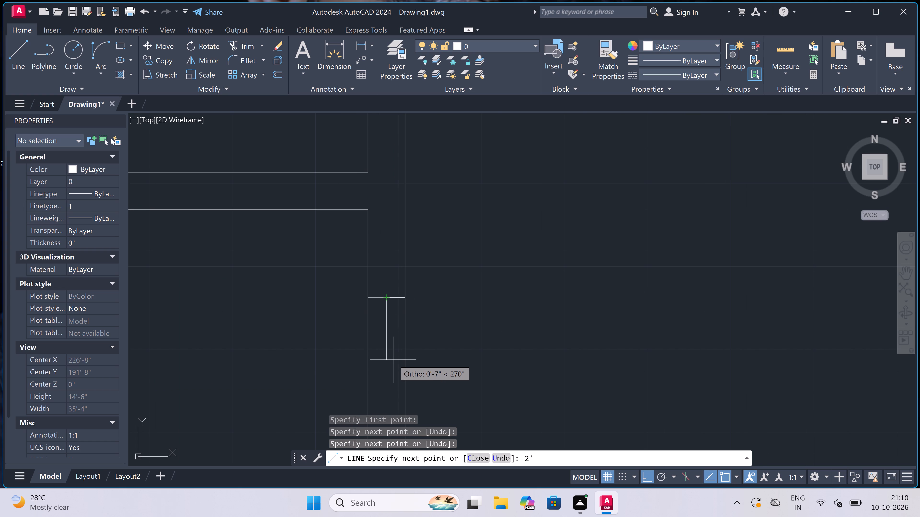
pyautogui.press('space')
pyautogui.scroll(-4, 389, 320)
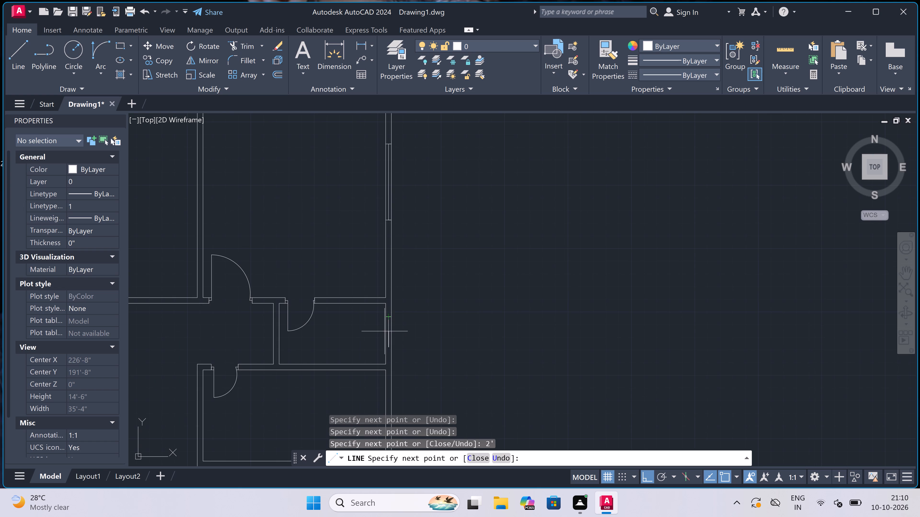
pyautogui.scroll(2, 380, 344)
pyautogui.scroll(3, 399, 361)
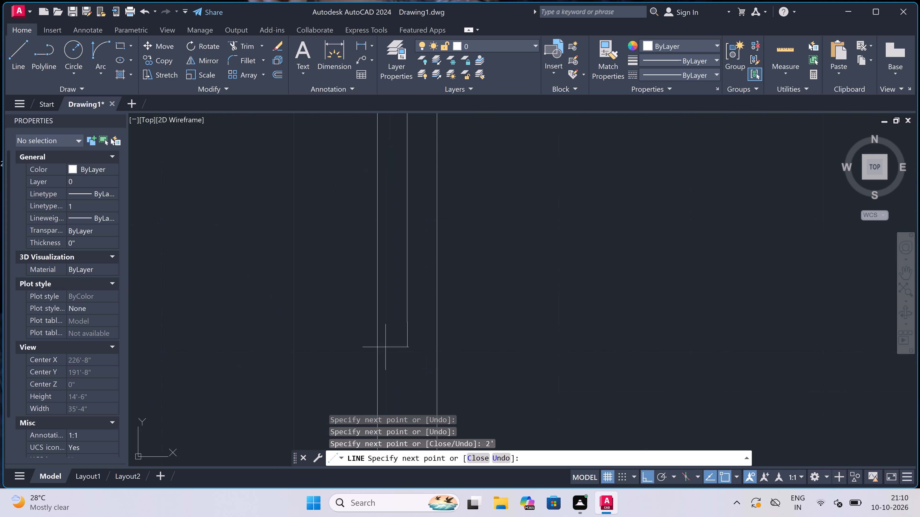
pyautogui.click(378, 325)
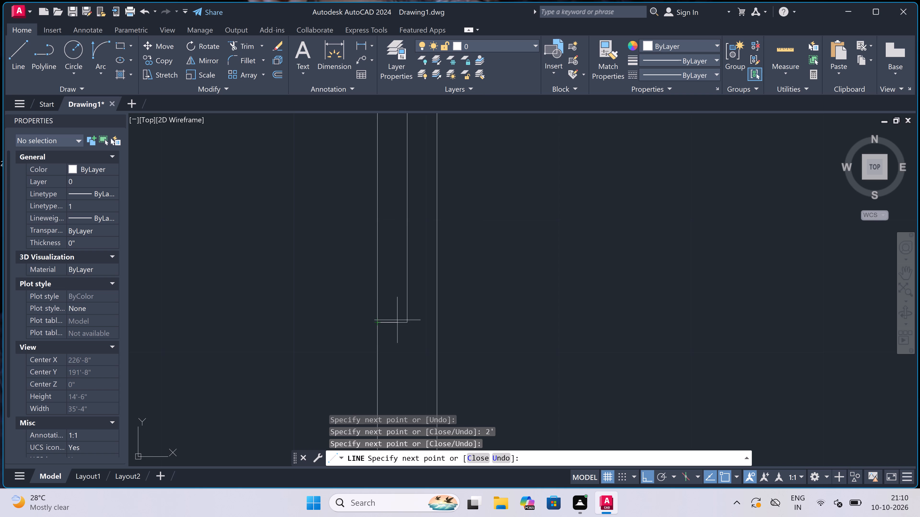
pyautogui.click(437, 325)
pyautogui.press('Escape')
# Draw a window's north end line across the east exterior wall of the wider room directly south of the small room.
pyautogui.scroll(-5, 423, 299)
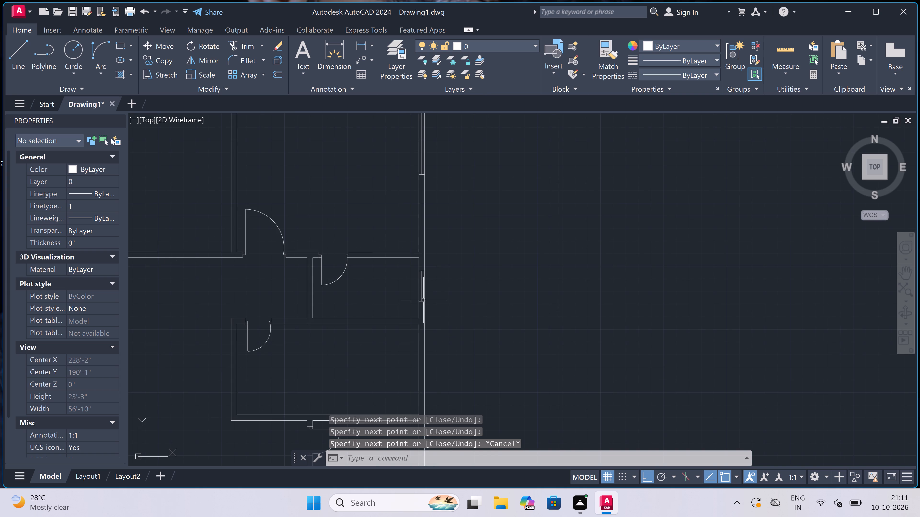
pyautogui.scroll(-3, 430, 316)
pyautogui.scroll(3, 426, 330)
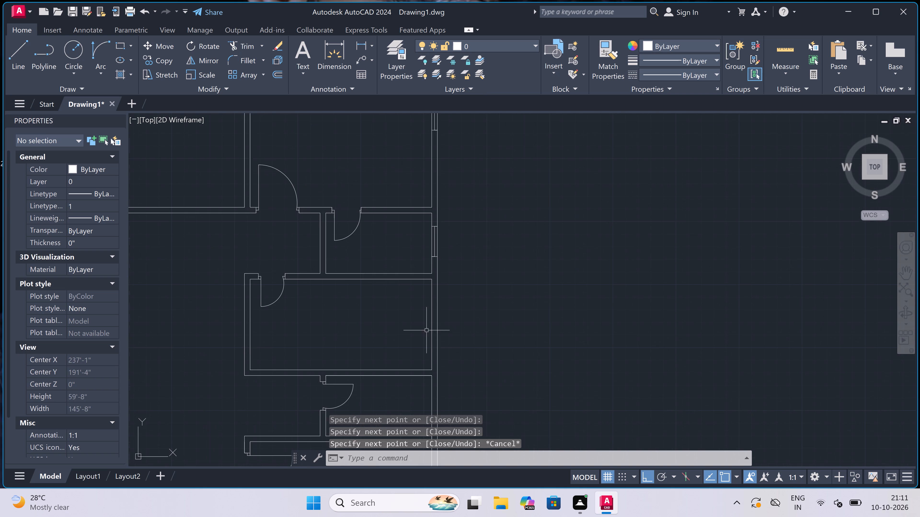
pyautogui.press('space')
pyautogui.scroll(2, 434, 304)
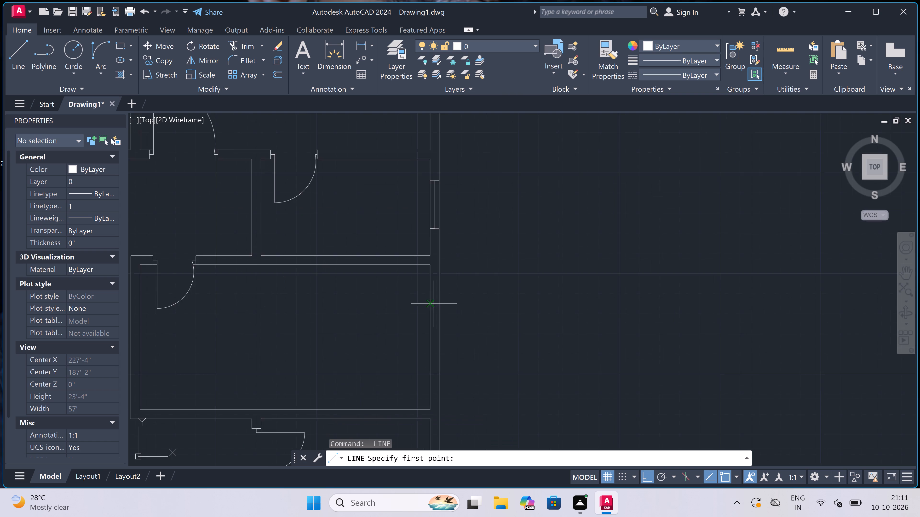
pyautogui.click(429, 298)
pyautogui.click(441, 296)
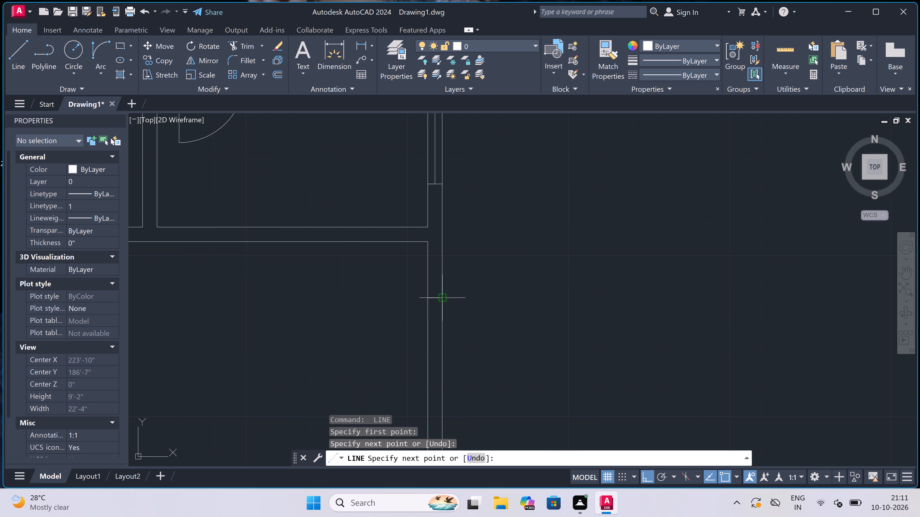
# Draw this window's 3' glass line south from the end line's midpoint and close it with a south end line across the wall.
pyautogui.click(433, 294)
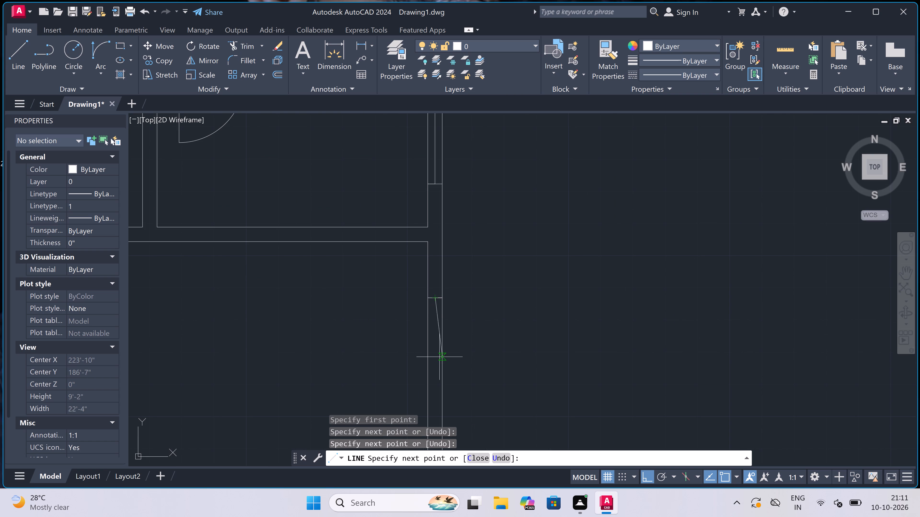
pyautogui.press('3')
pyautogui.press("'")
pyautogui.press('space')
pyautogui.scroll(-2, 431, 319)
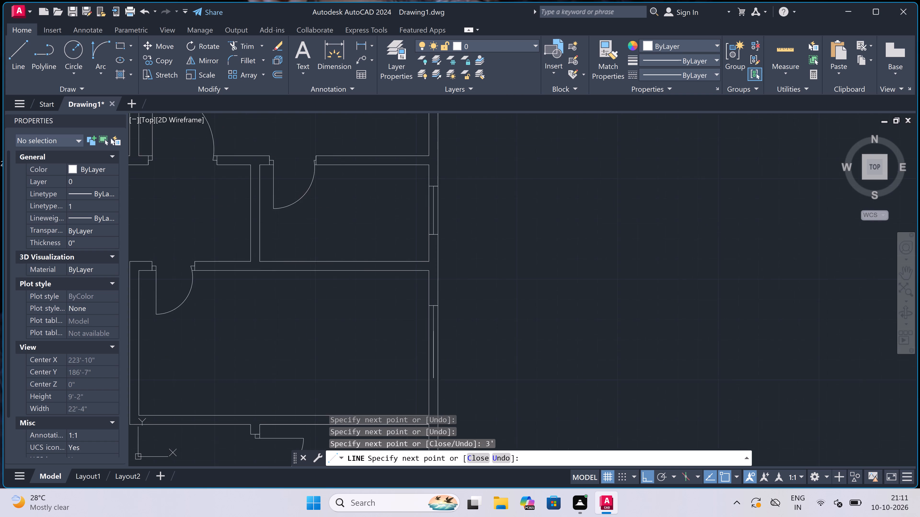
pyautogui.scroll(-2, 431, 319)
pyautogui.scroll(4, 433, 327)
pyautogui.scroll(2, 412, 365)
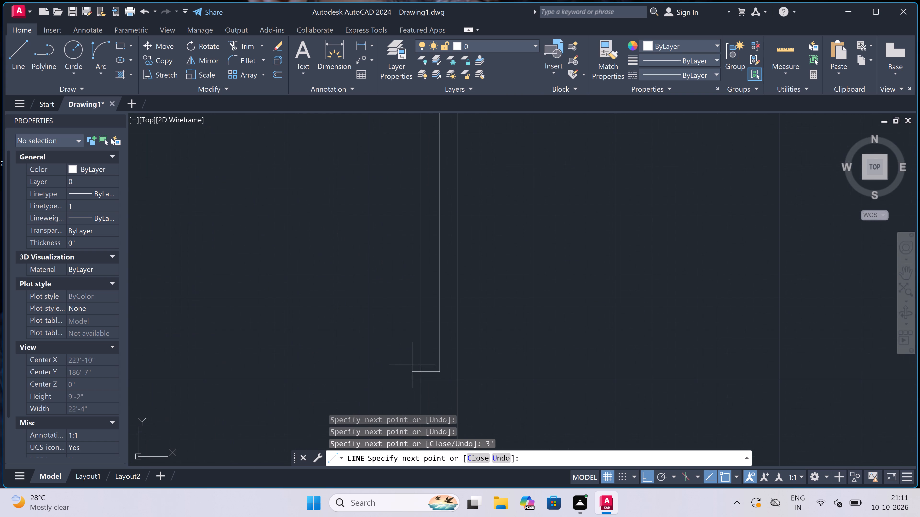
pyautogui.click(420, 370)
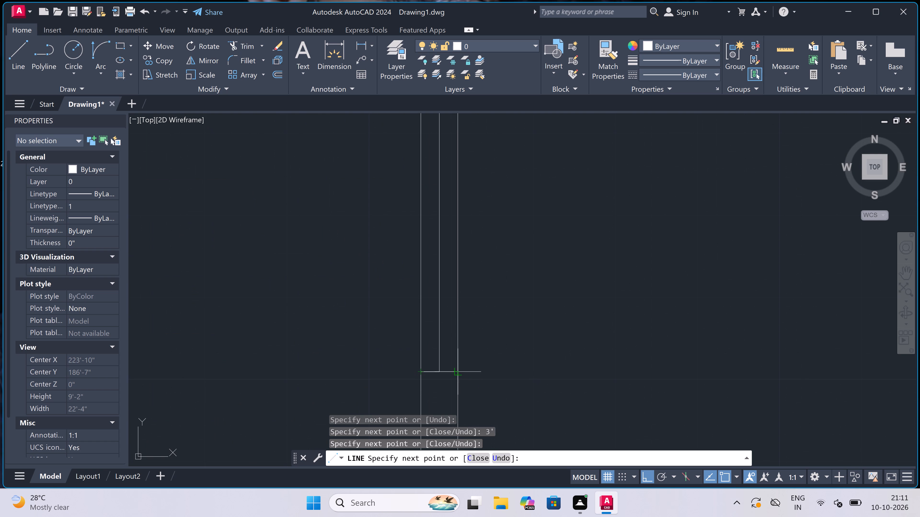
pyautogui.click(459, 372)
pyautogui.press('Escape')
# Draw an L-shaped counter line in that room, about 4'-8" south from the north wall near its east end, continuing west to the west wall.
pyautogui.press('space')
pyautogui.scroll(-2, 454, 362)
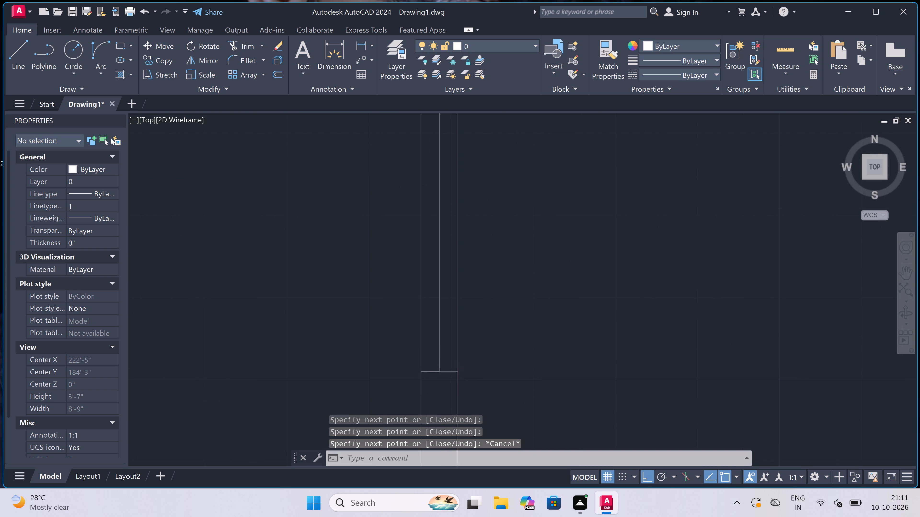
pyautogui.scroll(-1, 454, 362)
pyautogui.scroll(-4, 425, 318)
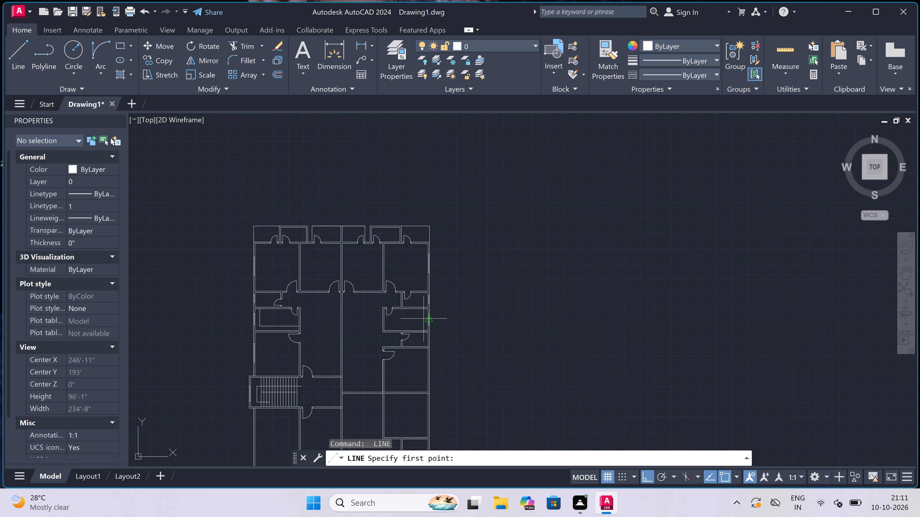
pyautogui.scroll(3, 421, 320)
pyautogui.scroll(1, 430, 296)
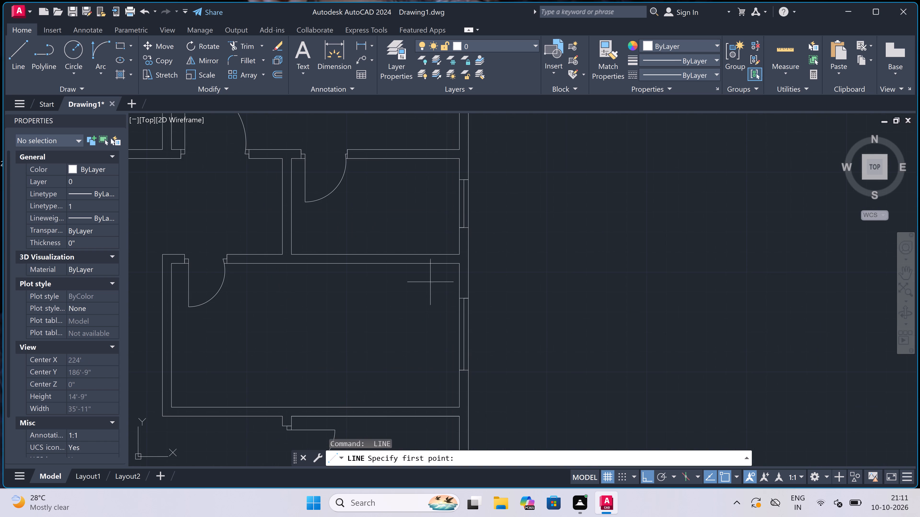
pyautogui.click(426, 267)
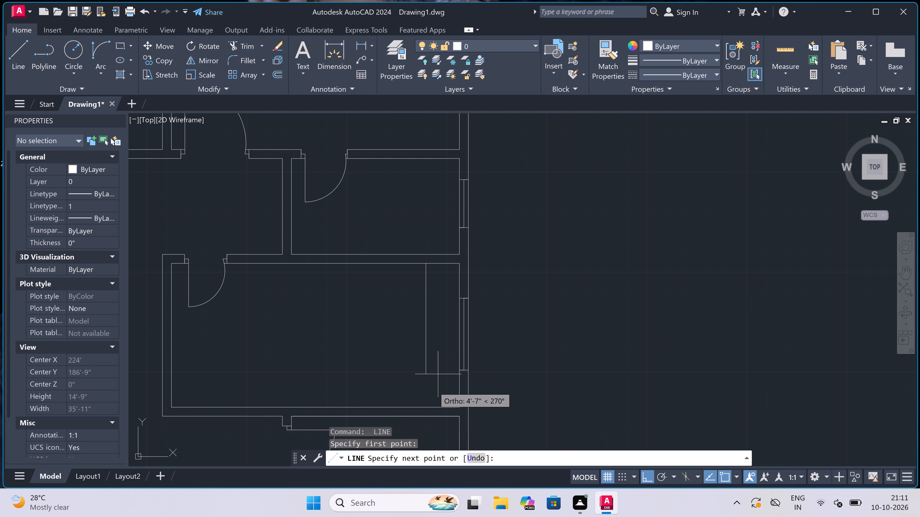
pyautogui.click(426, 376)
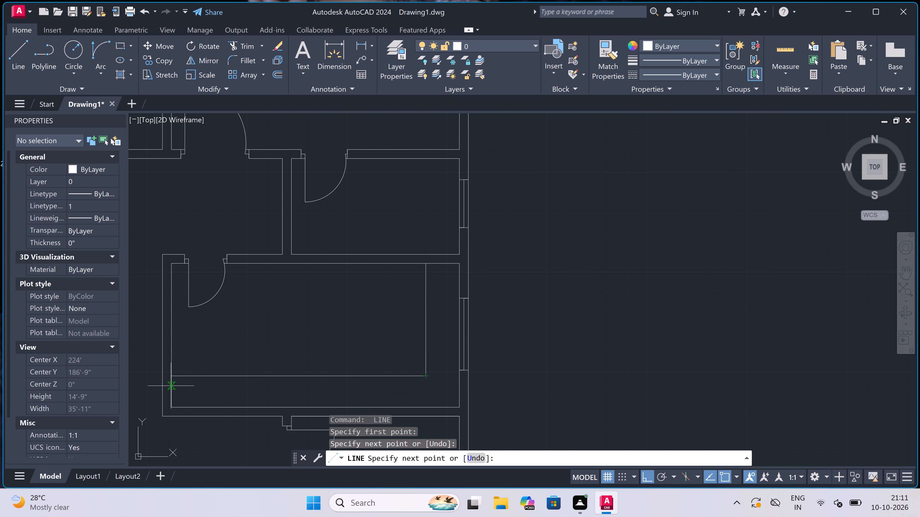
pyautogui.click(172, 379)
pyautogui.press('Escape')
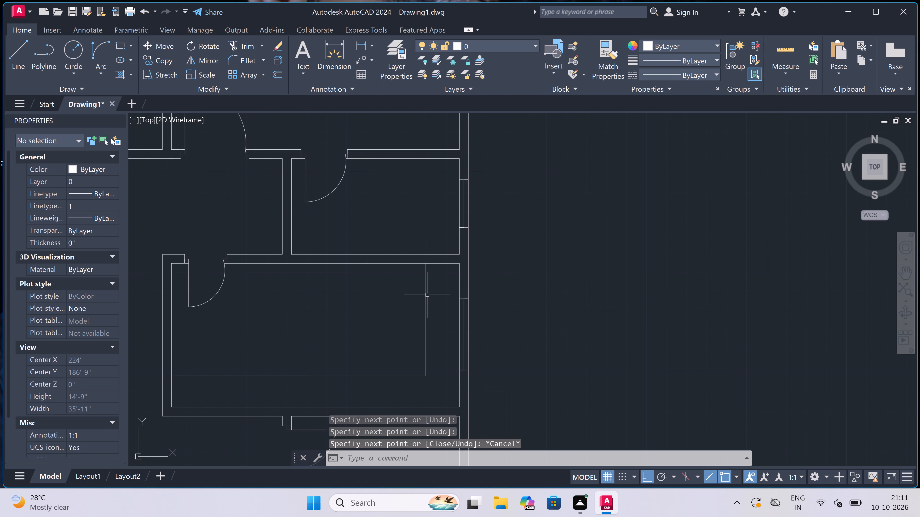
# Draw a window's north end line across the east exterior wall of the small room south of the counter room.
pyautogui.scroll(-5, 434, 276)
pyautogui.press('space')
pyautogui.scroll(3, 433, 288)
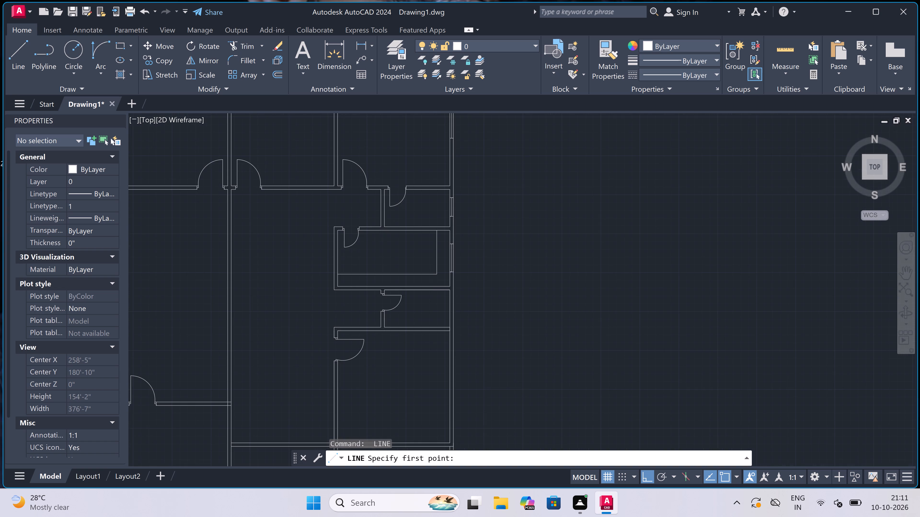
pyautogui.scroll(3, 447, 304)
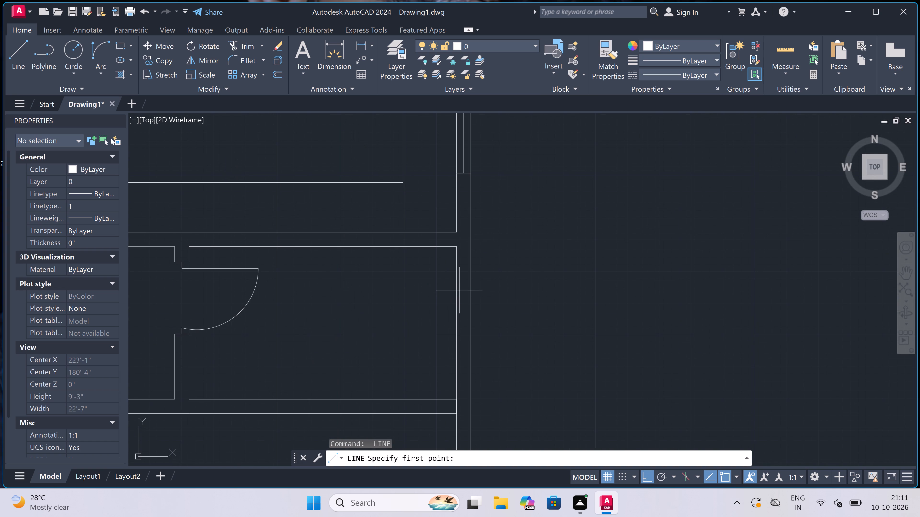
pyautogui.click(457, 283)
pyautogui.click(467, 284)
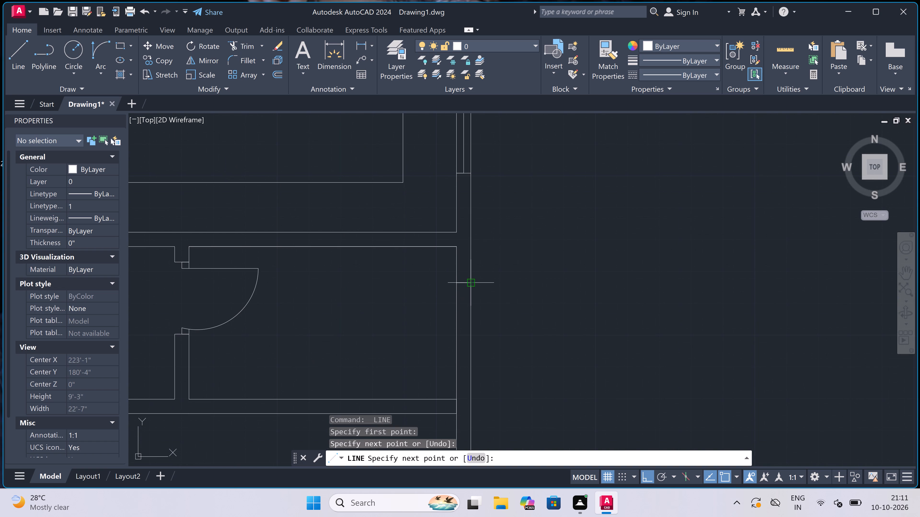
# Draw this small room window's 2' glass line south from the end line's midpoint and close it with a line across the wall.
pyautogui.scroll(1, 462, 285)
pyautogui.click(465, 279)
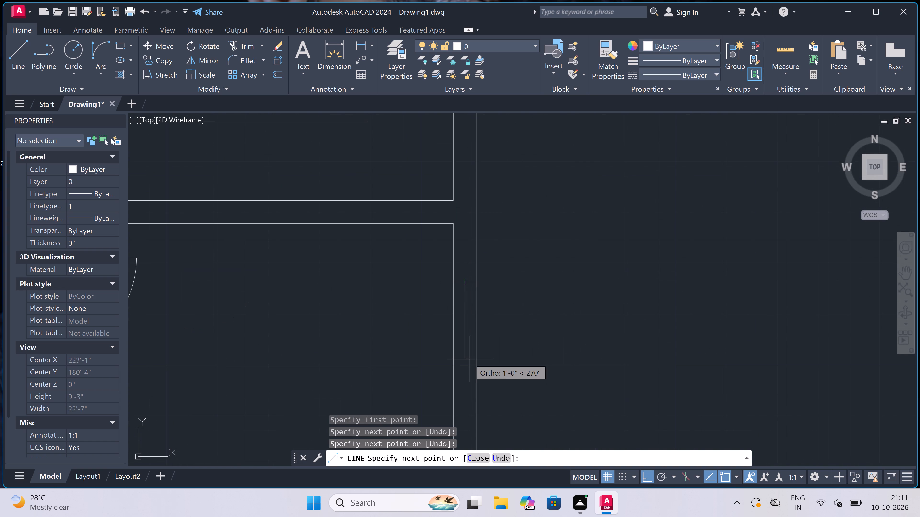
pyautogui.press('2')
pyautogui.press("'")
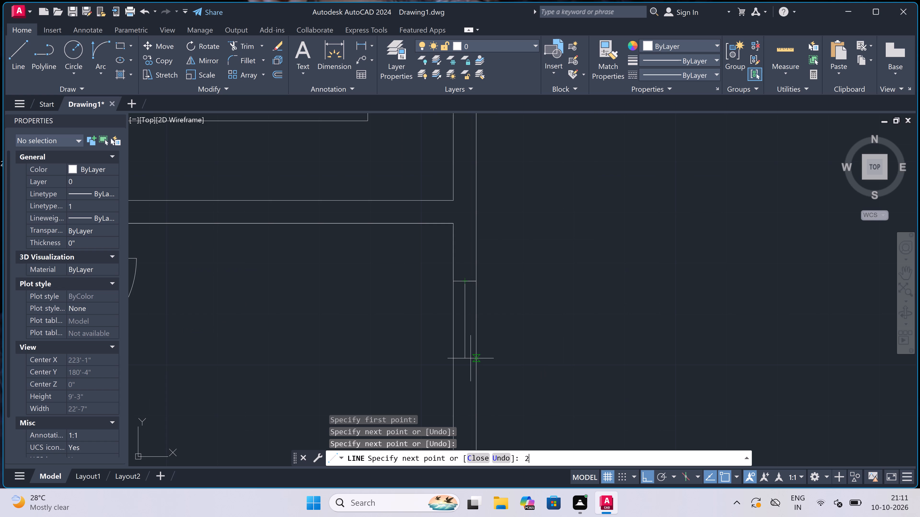
pyautogui.press('space')
pyautogui.scroll(-2, 471, 358)
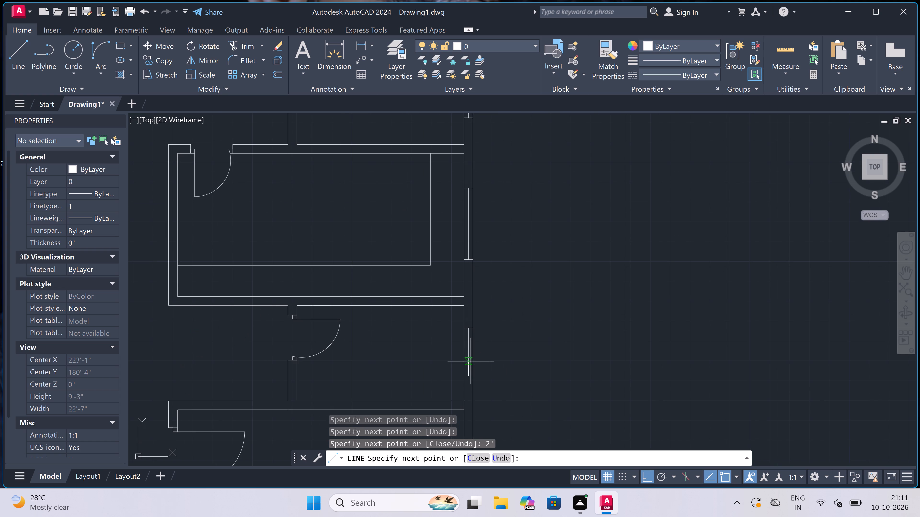
pyautogui.scroll(3, 469, 375)
pyautogui.click(481, 377)
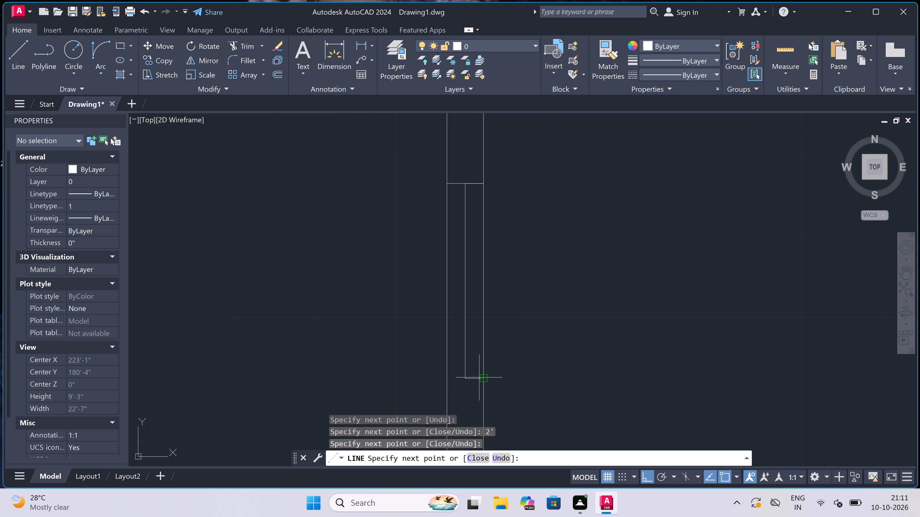
pyautogui.click(445, 378)
pyautogui.press('Escape')
# Draw a window's south end line across the east exterior wall of the large room south of the small room, near its south wall.
pyautogui.scroll(-1, 424, 304)
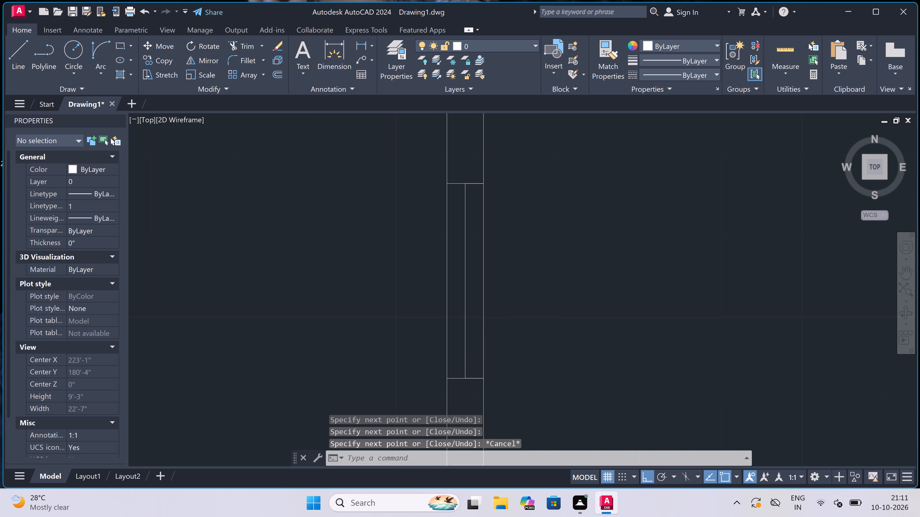
pyautogui.scroll(-6, 424, 304)
pyautogui.scroll(3, 430, 335)
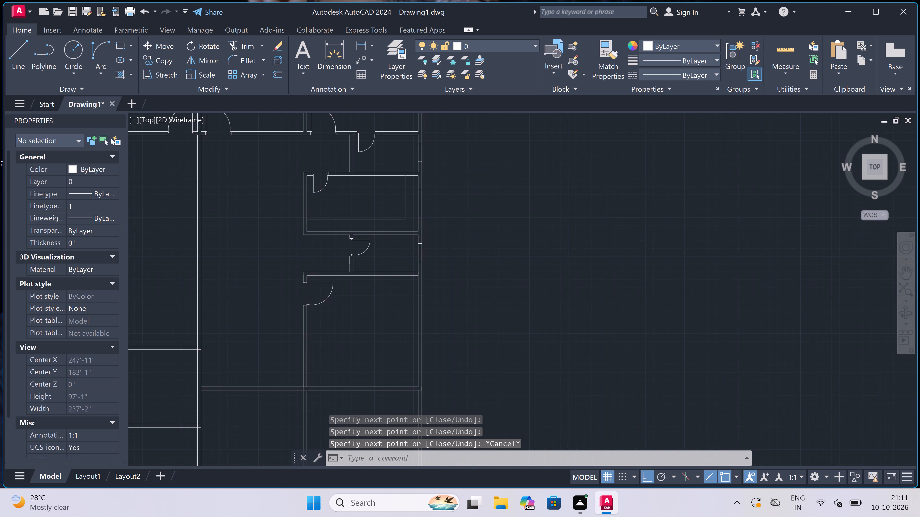
pyautogui.press('space')
pyautogui.scroll(-2, 411, 326)
pyautogui.scroll(3, 410, 340)
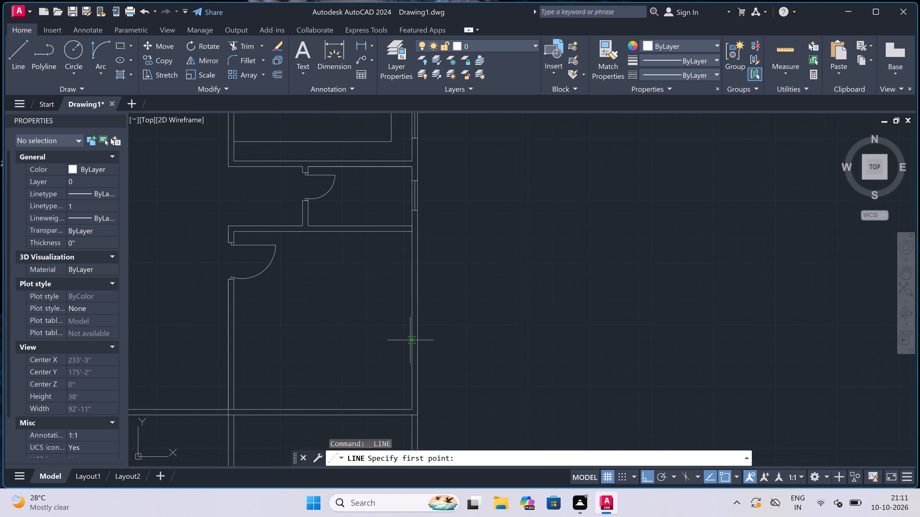
pyautogui.click(416, 395)
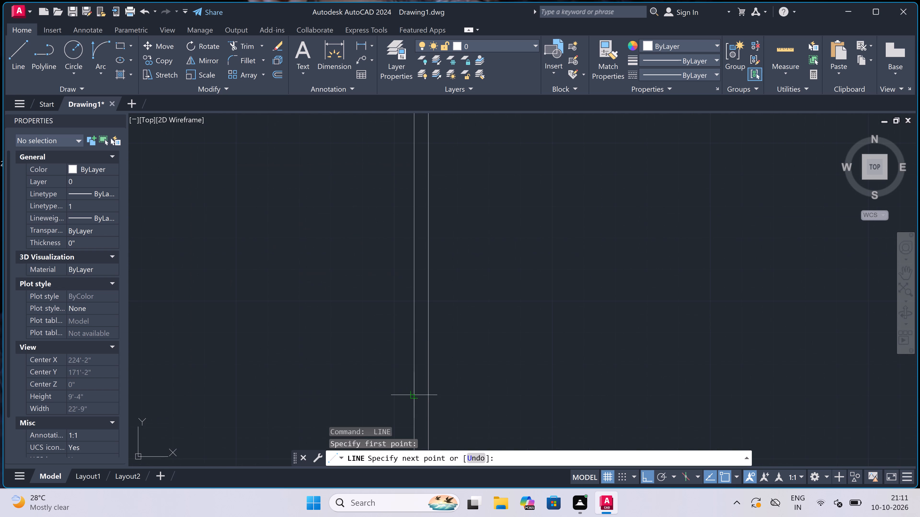
pyautogui.click(428, 394)
# Draw the large room window's 5' glass line north from the end line's midpoint and close it with a line across the wall.
pyautogui.click(421, 396)
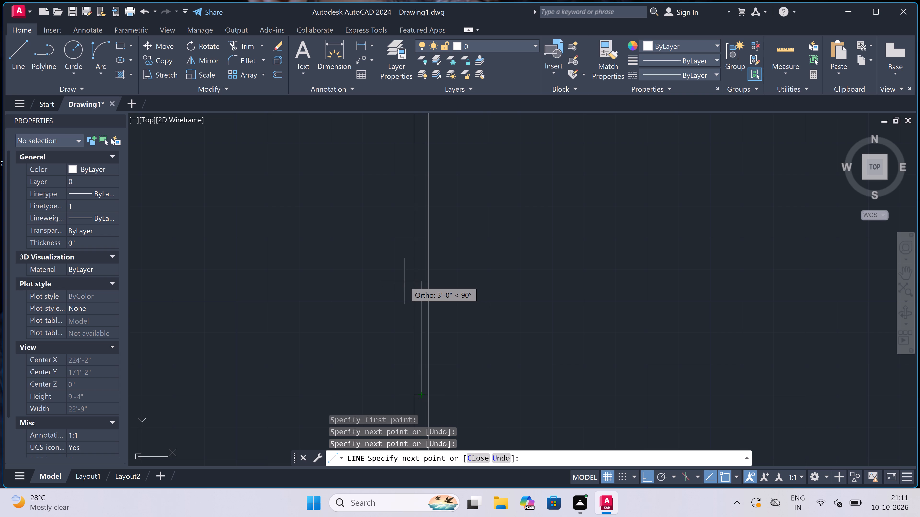
pyautogui.press('3')
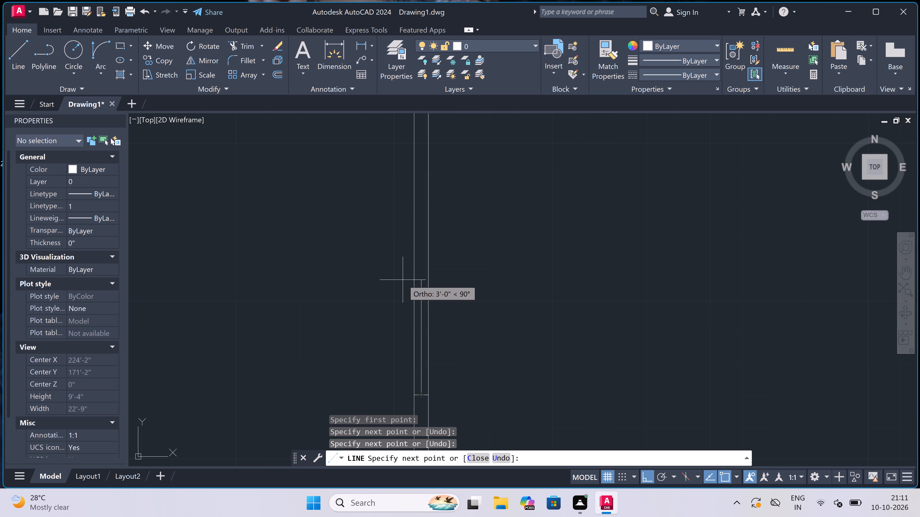
pyautogui.press('BackSpace')
pyautogui.press('5')
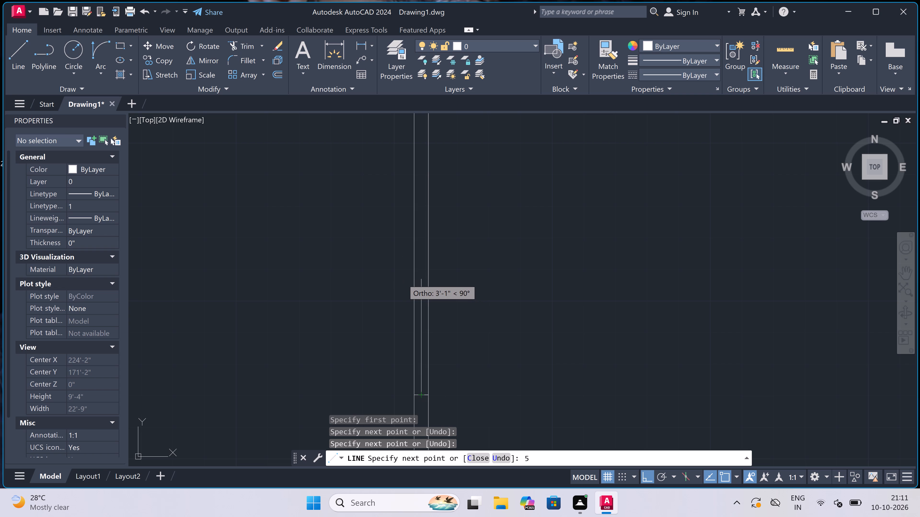
pyautogui.press("'")
pyautogui.press('space')
pyautogui.scroll(-3, 402, 280)
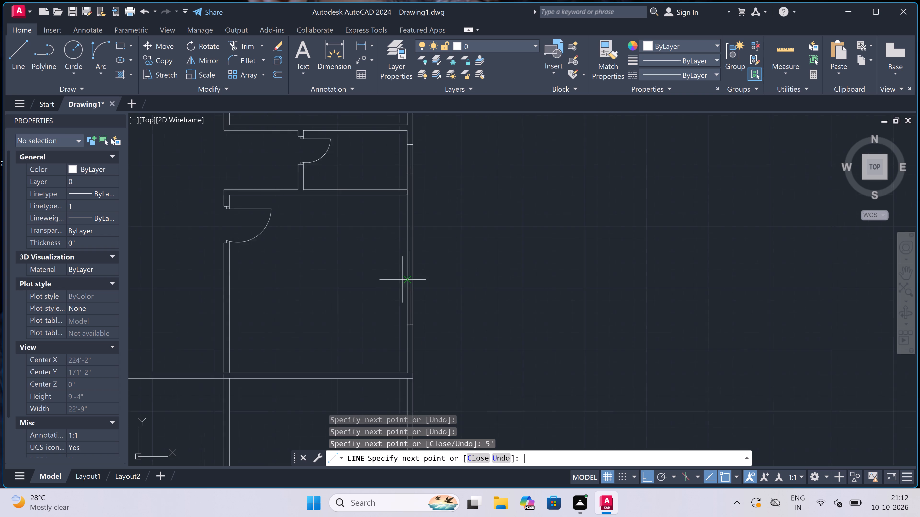
pyautogui.scroll(7, 401, 259)
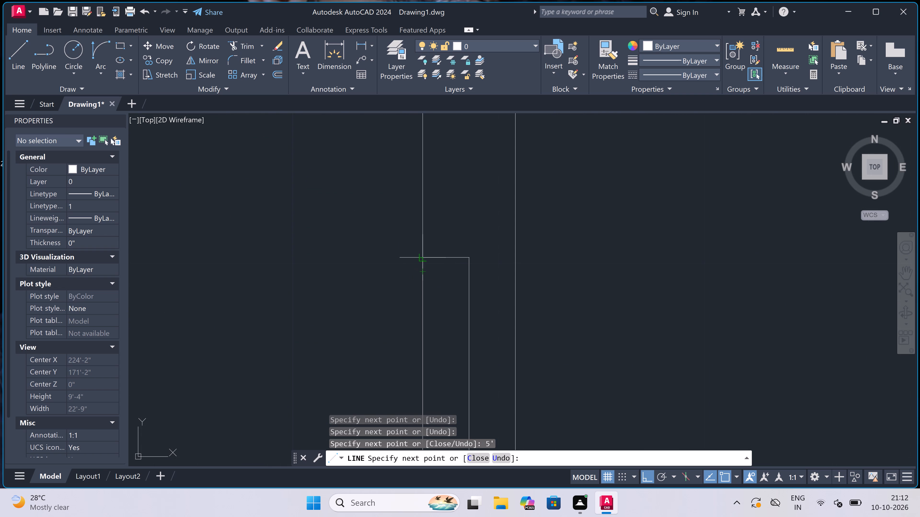
pyautogui.click(421, 261)
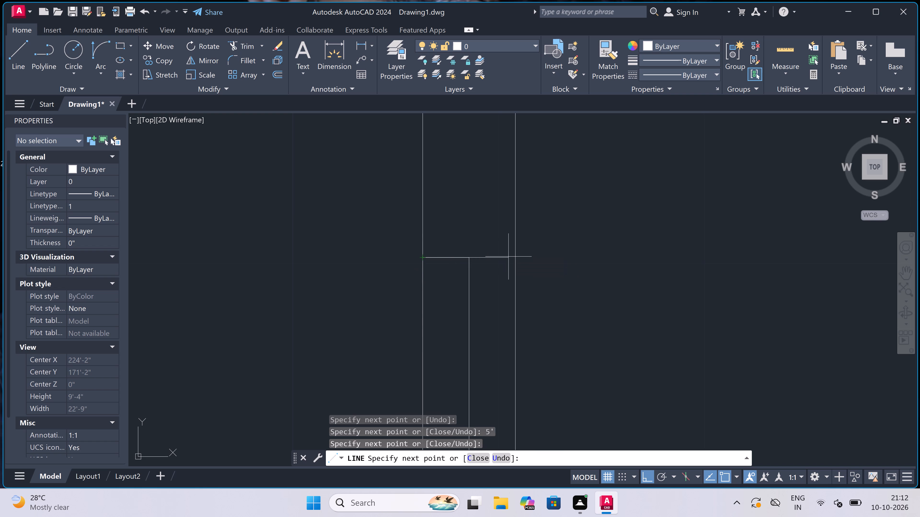
pyautogui.click(512, 255)
pyautogui.press('Escape')
# Draw a window's north end line across the east exterior wall of the next large room south, in the wall's northern half.
pyautogui.scroll(-4, 484, 235)
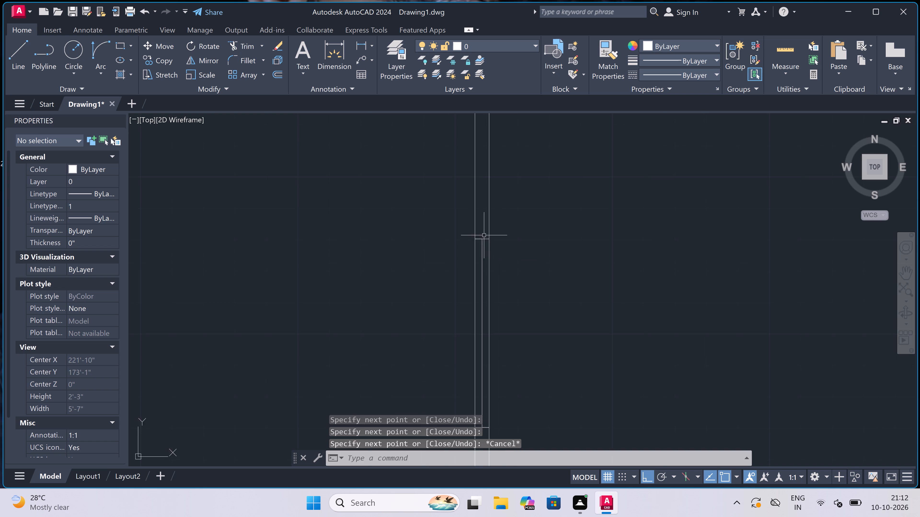
pyautogui.scroll(-1, 484, 235)
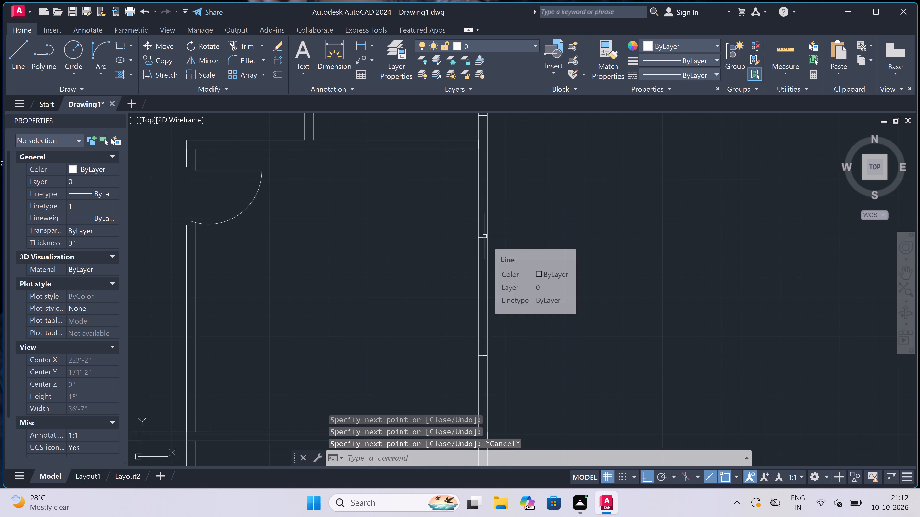
pyautogui.scroll(-3, 485, 236)
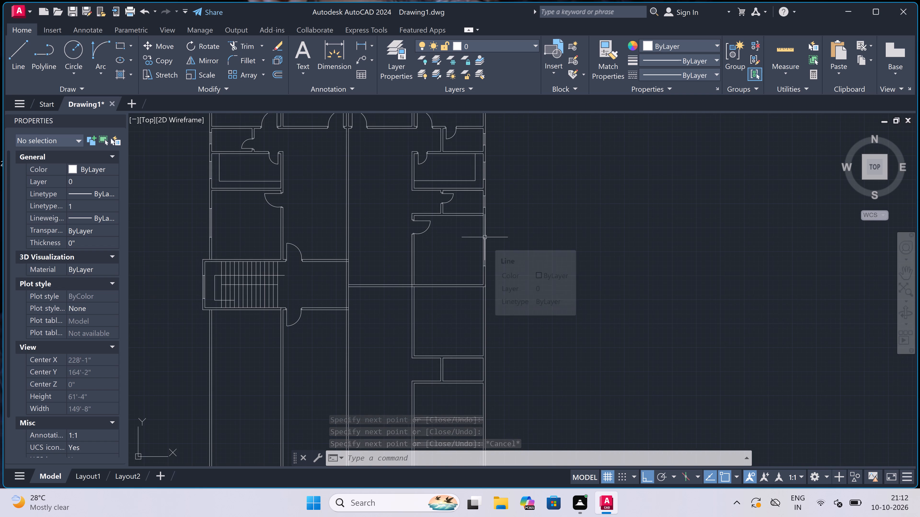
pyautogui.scroll(-6, 485, 237)
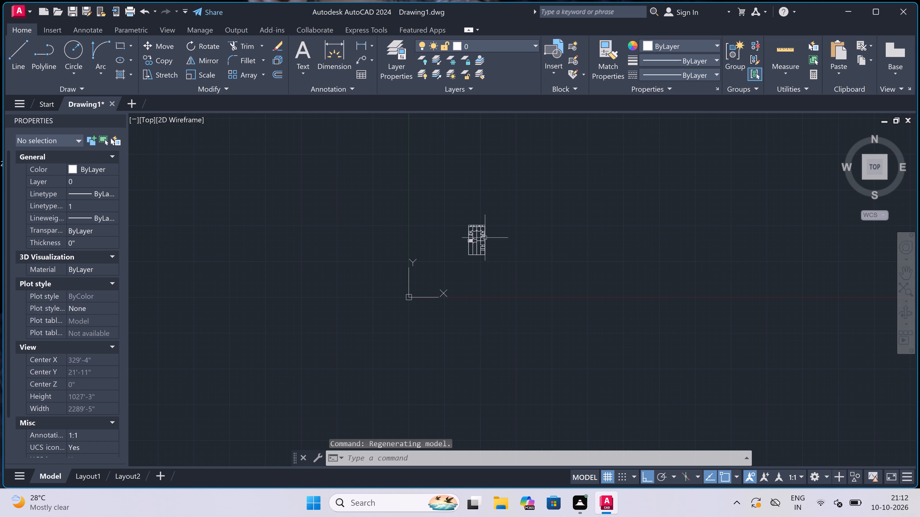
pyautogui.scroll(4, 485, 238)
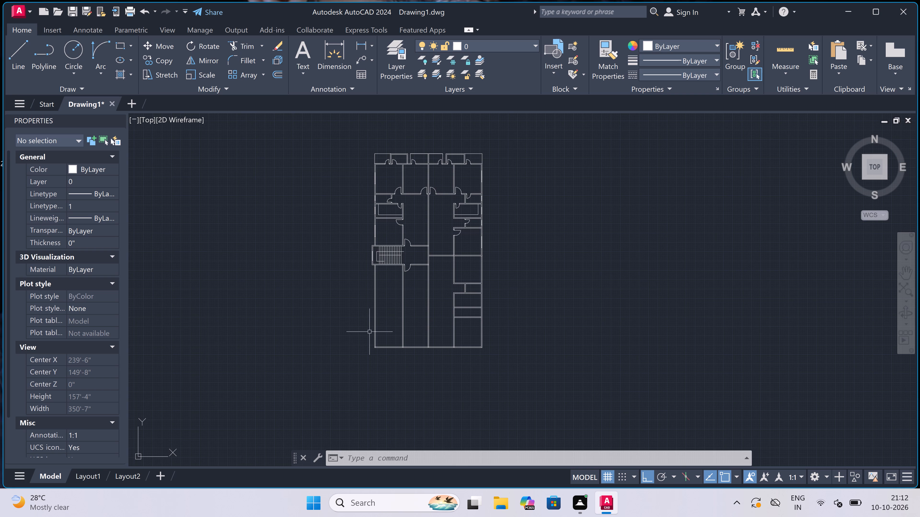
pyautogui.press('space')
pyautogui.scroll(3, 476, 270)
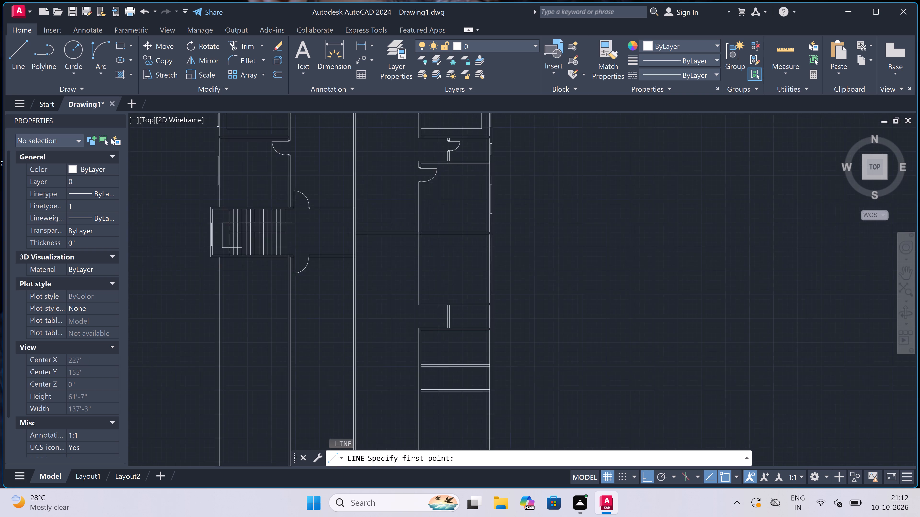
pyautogui.scroll(3, 494, 241)
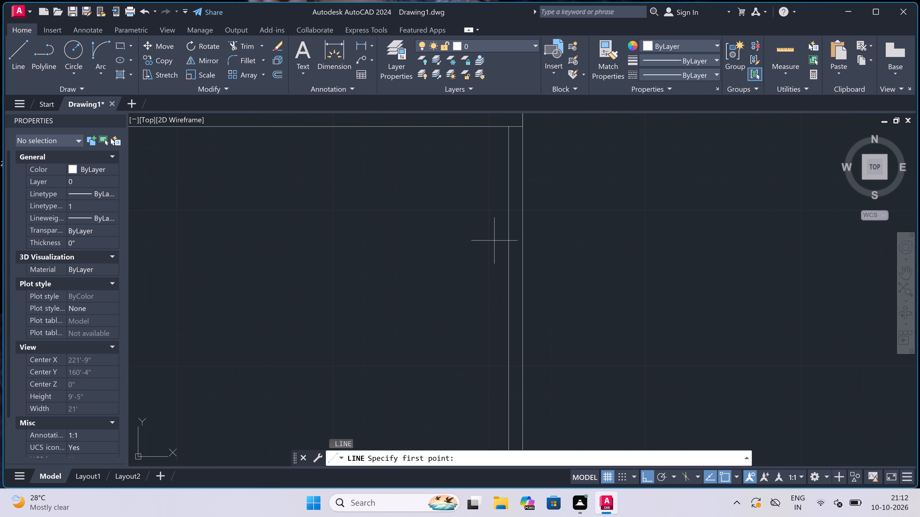
pyautogui.click(510, 239)
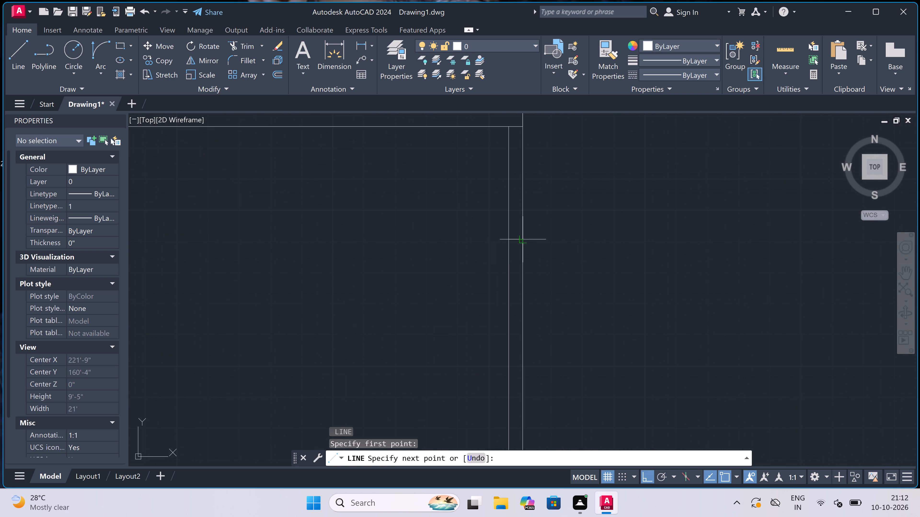
pyautogui.click(524, 241)
# Draw this window's 5' glass line south from the end line's midpoint and close it with a line across the wall.
pyautogui.scroll(2, 515, 241)
pyautogui.click(517, 235)
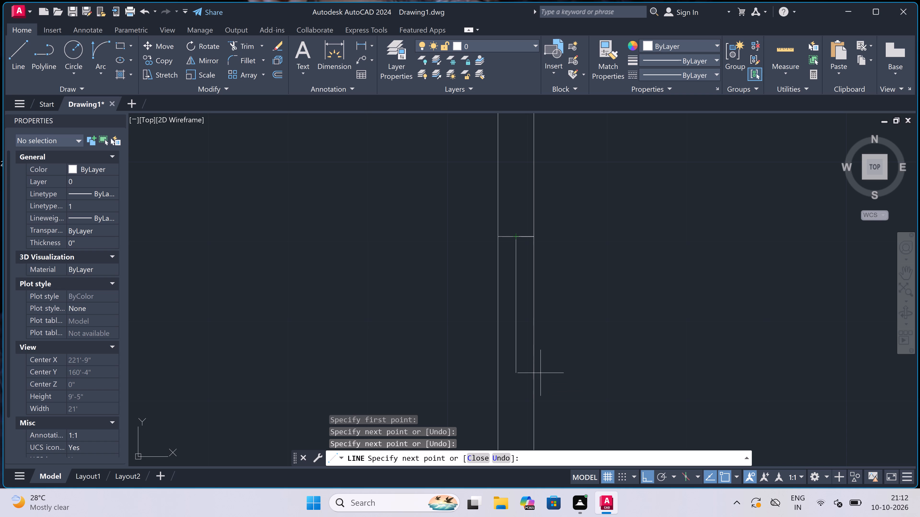
pyautogui.scroll(-1, 479, 309)
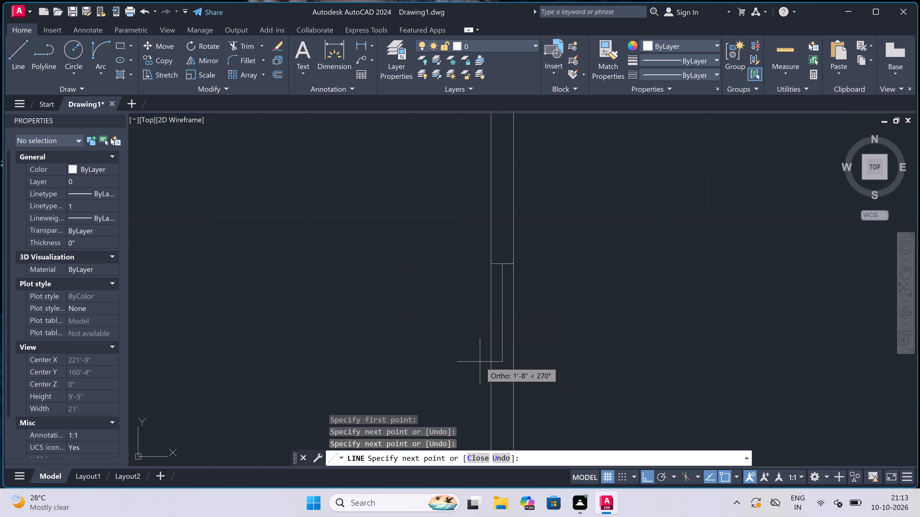
pyautogui.press('5')
pyautogui.write("'")
pyautogui.press('space')
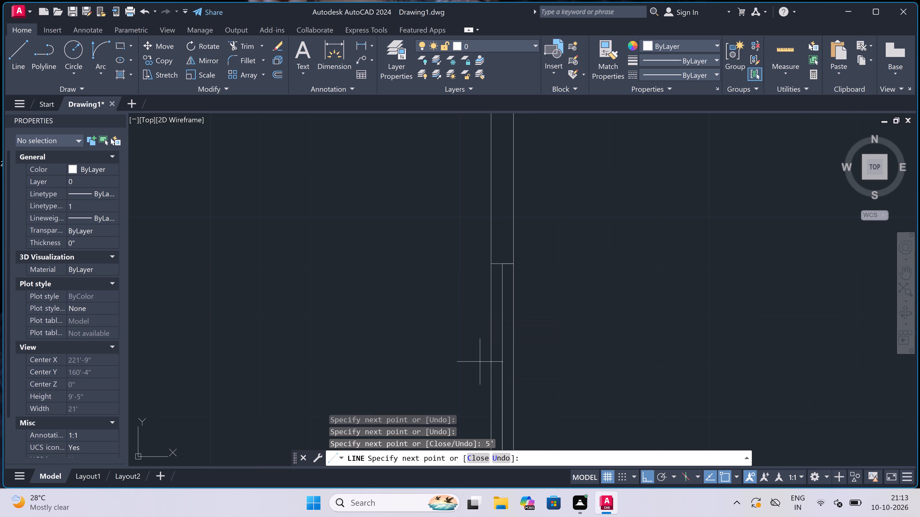
pyautogui.scroll(-4, 478, 306)
pyautogui.scroll(1, 477, 342)
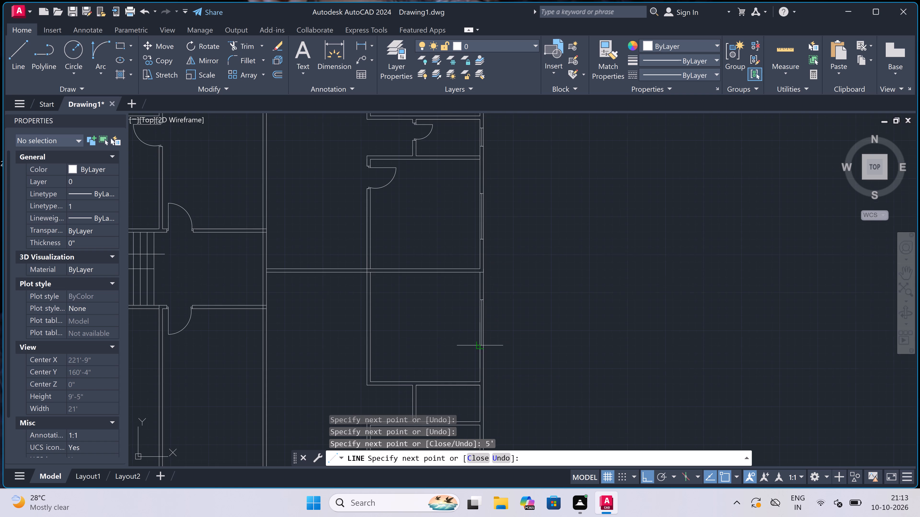
pyautogui.scroll(4, 477, 342)
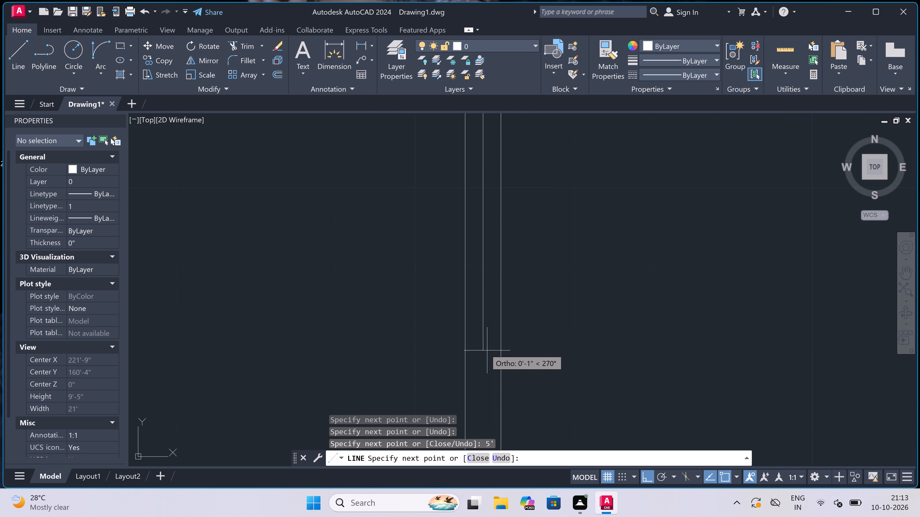
pyautogui.click(465, 340)
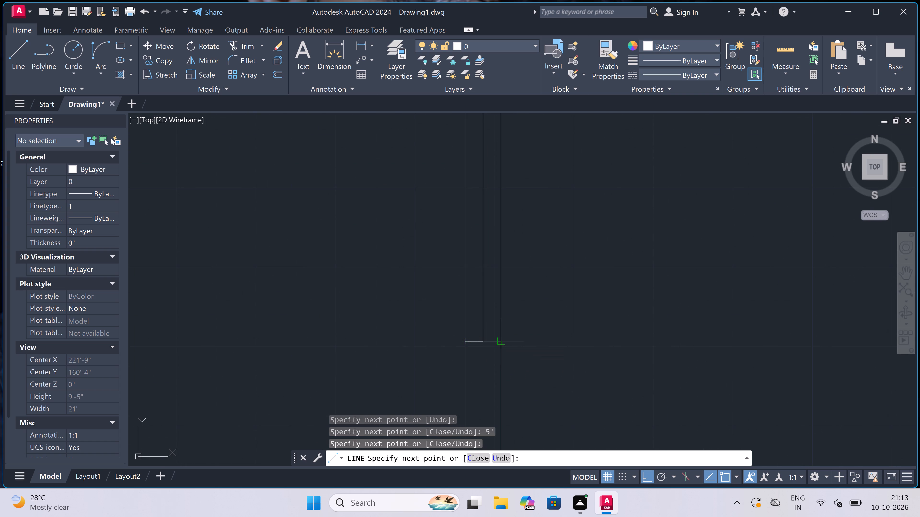
pyautogui.click(500, 338)
pyautogui.press('Escape')
# Draw a door's south jamb line across the west wall of that same room, just north of its south wall.
pyautogui.scroll(-5, 426, 268)
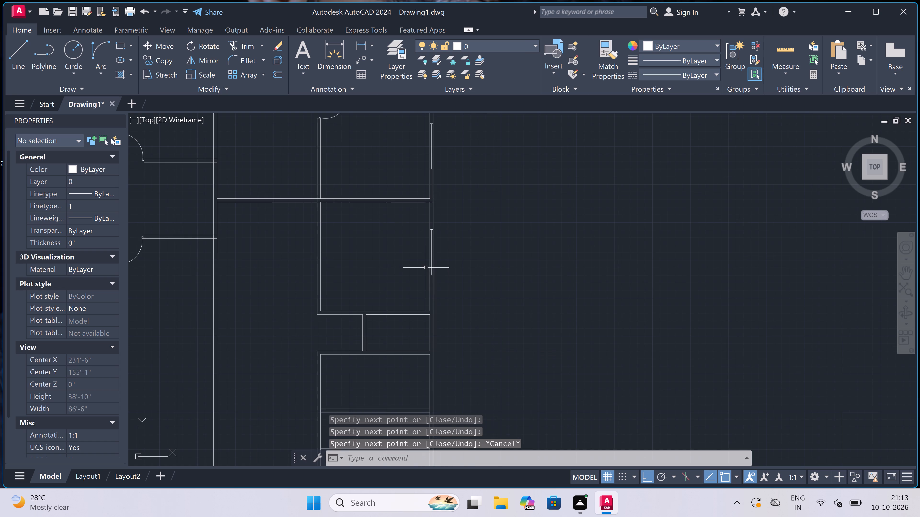
pyautogui.press('space')
pyautogui.scroll(-4, 412, 256)
pyautogui.scroll(4, 388, 244)
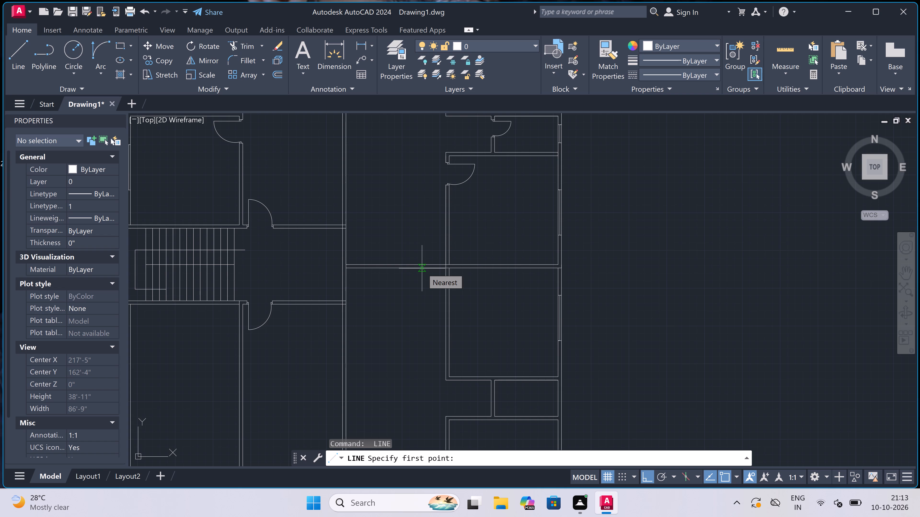
pyautogui.scroll(-2, 423, 266)
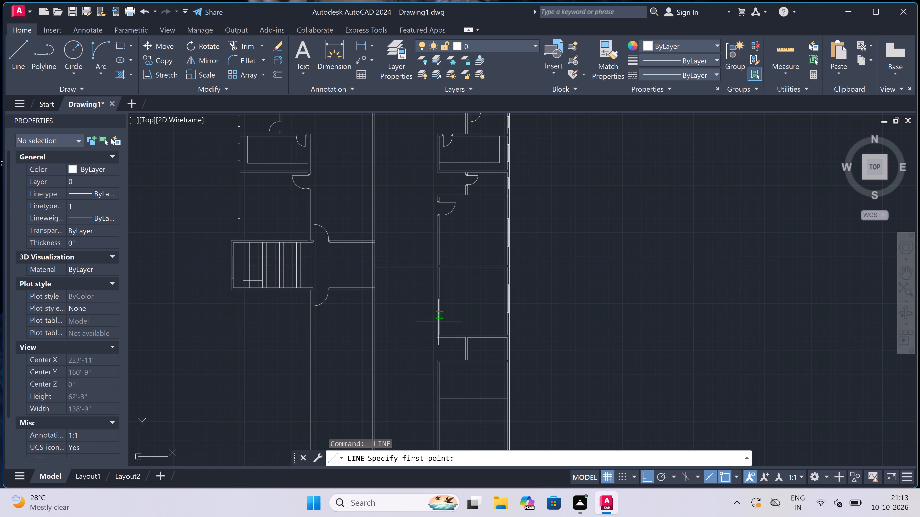
pyautogui.scroll(3, 439, 330)
pyautogui.scroll(2, 431, 347)
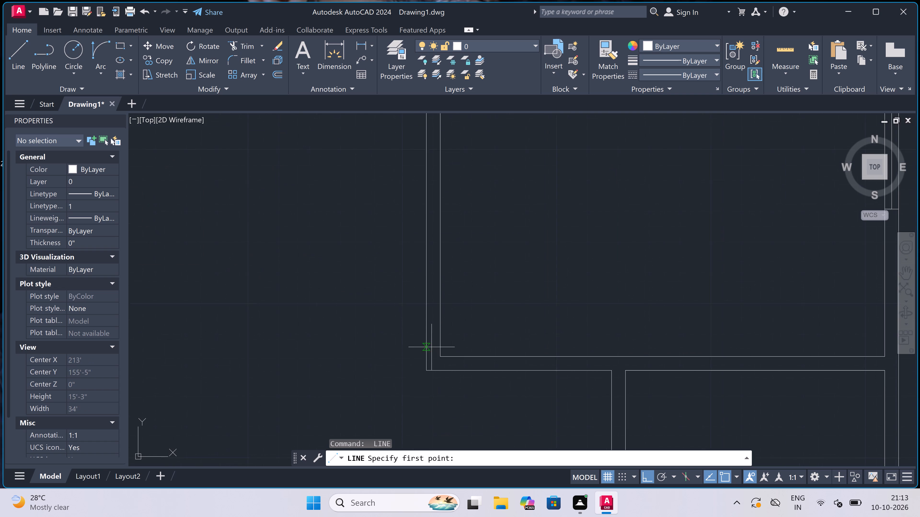
pyautogui.click(444, 337)
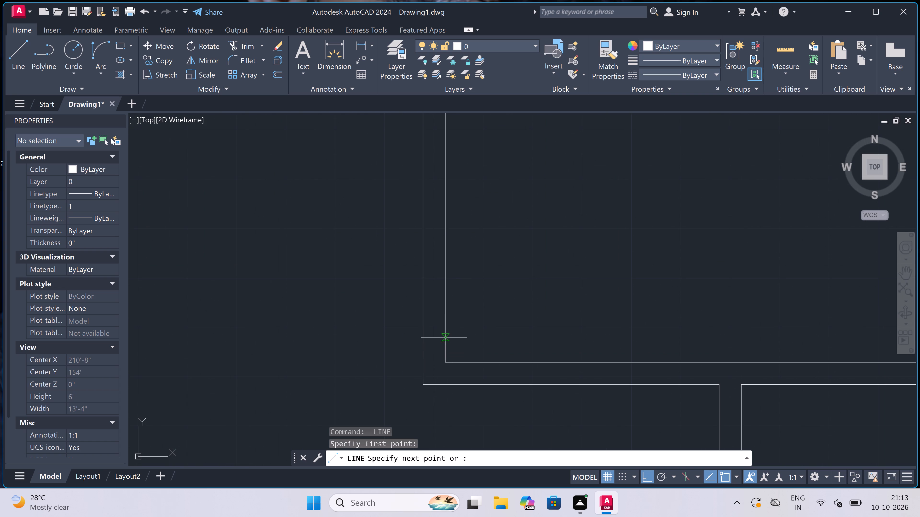
pyautogui.click(421, 337)
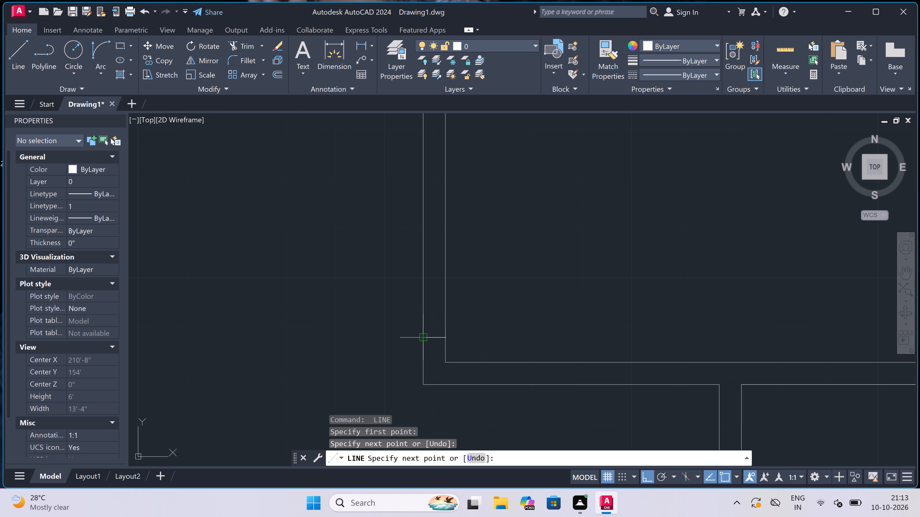
# From the jamb line's midpoint, draw a 2" door stop north and continue with a 3' door leaf east into the room.
pyautogui.click(436, 336)
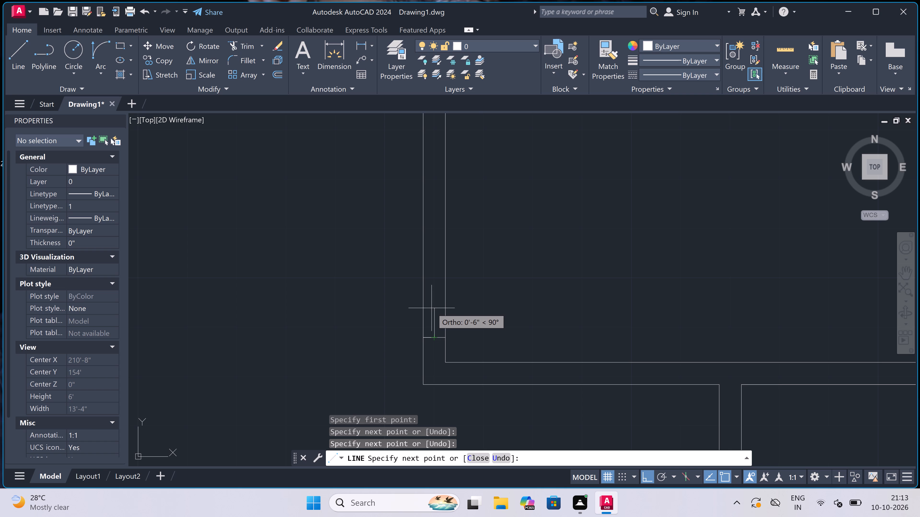
pyautogui.press('2')
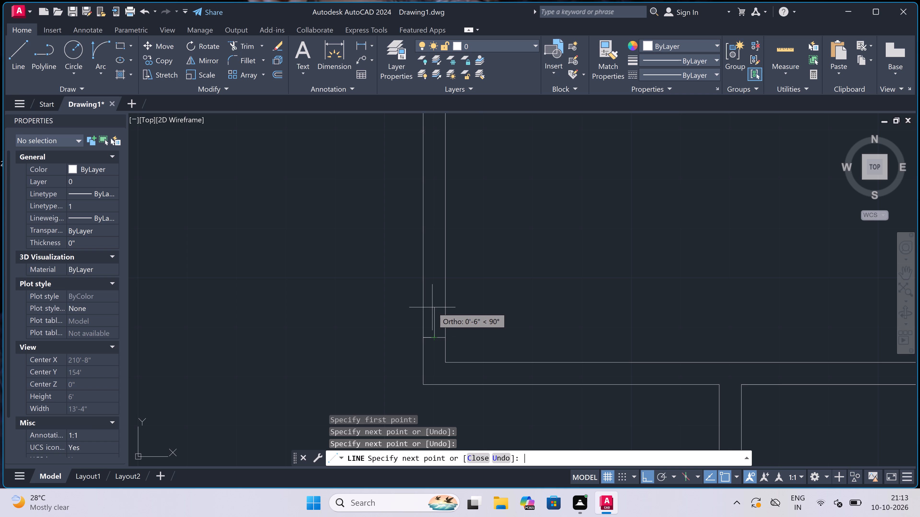
pyautogui.hotkey('shift', '"')
pyautogui.press('space')
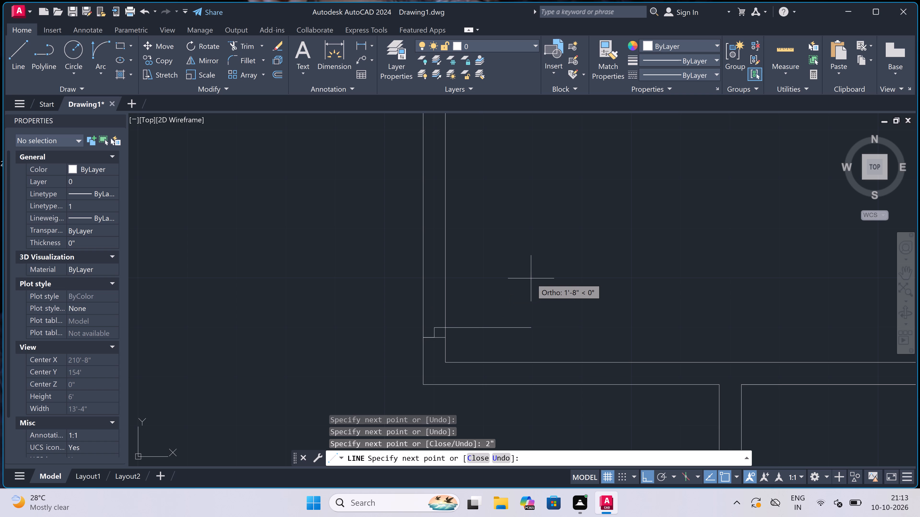
pyautogui.press('3')
pyautogui.write("'")
pyautogui.press('space')
pyautogui.press('Escape')
# Draw the door's north jamb line across the same west wall, with a 2" stop running south from its midpoint.
pyautogui.press('space')
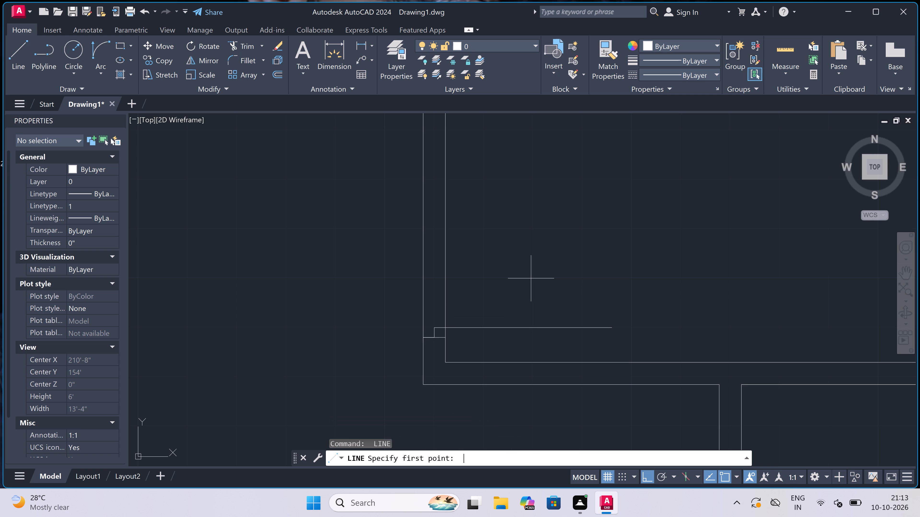
pyautogui.scroll(-2, 531, 278)
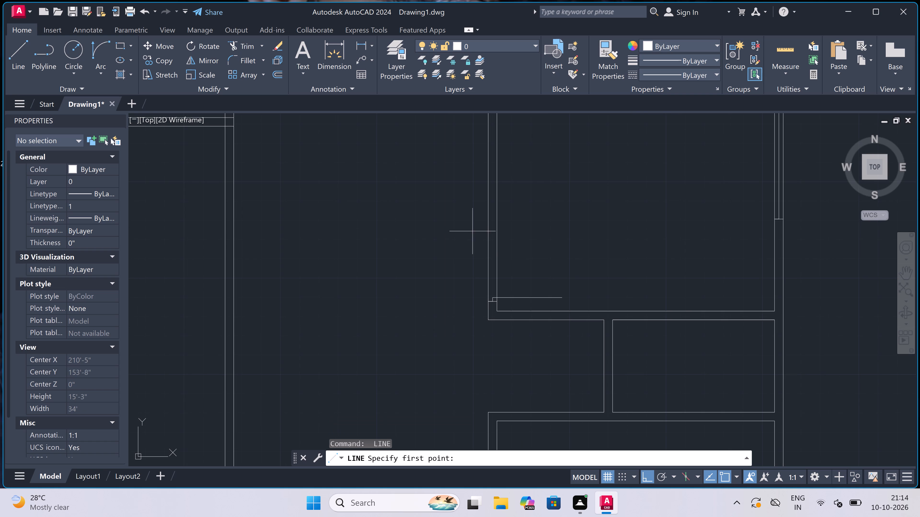
pyautogui.scroll(2, 495, 224)
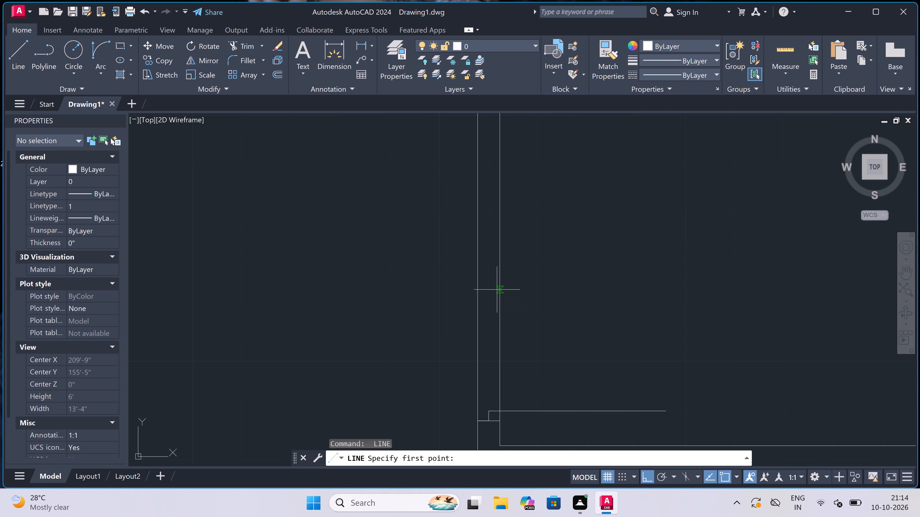
pyautogui.click(497, 285)
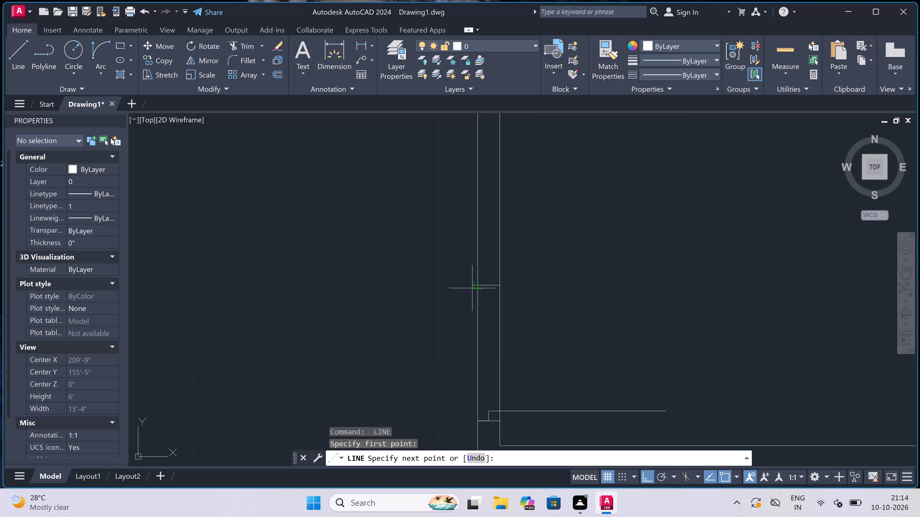
pyautogui.click(474, 285)
pyautogui.click(486, 283)
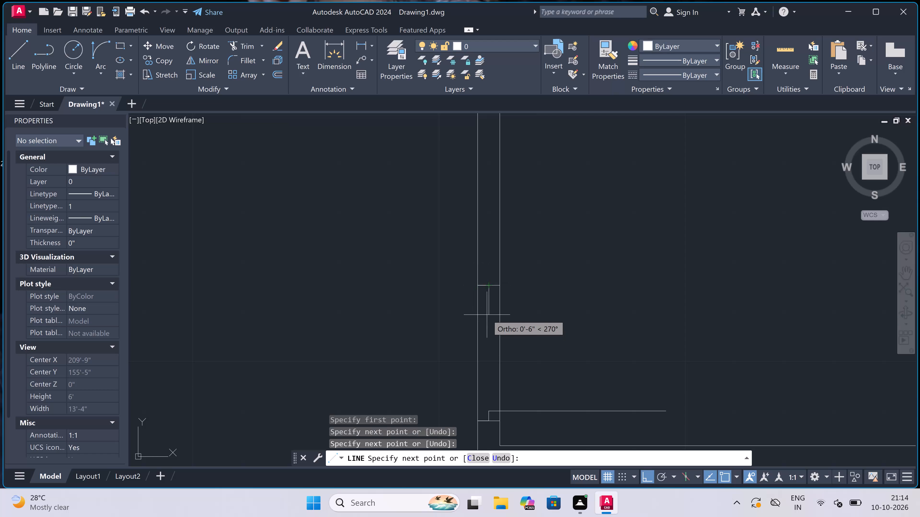
pyautogui.press('2')
pyautogui.write('"')
pyautogui.press('space')
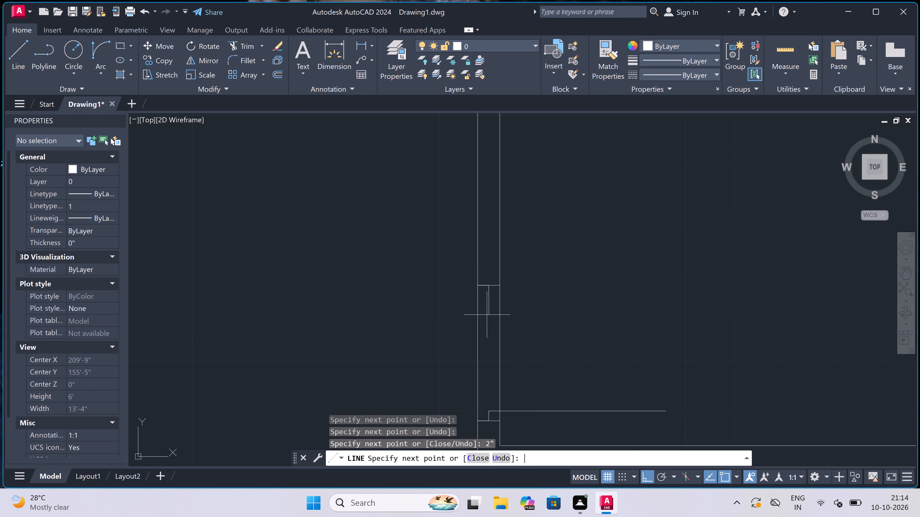
pyautogui.press('Escape')
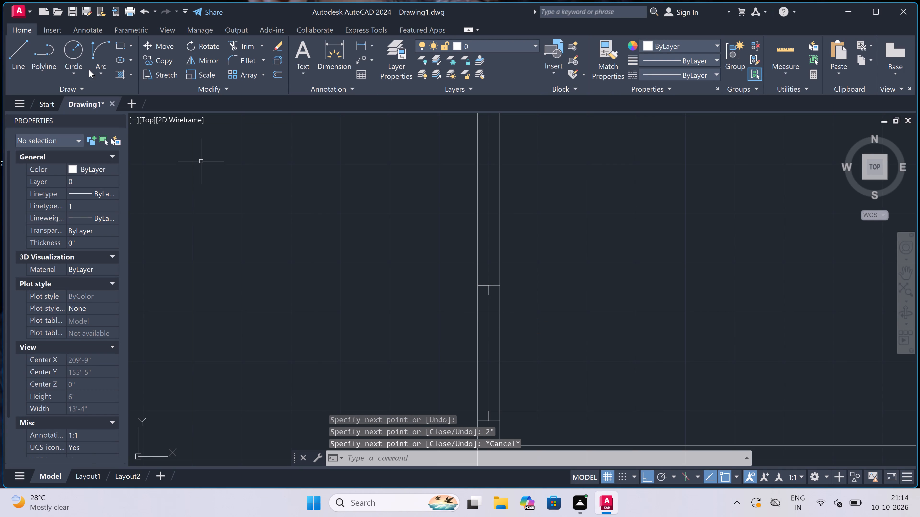
# Draw the door swing arc from the east end of the 3' leaf to the tip of the north stop.
pyautogui.click(103, 47)
pyautogui.scroll(-2, 239, 169)
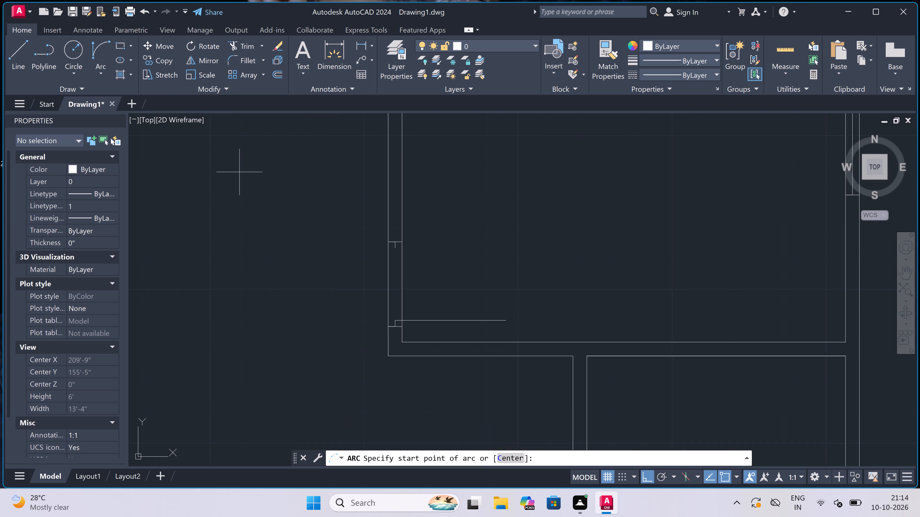
pyautogui.scroll(1, 405, 235)
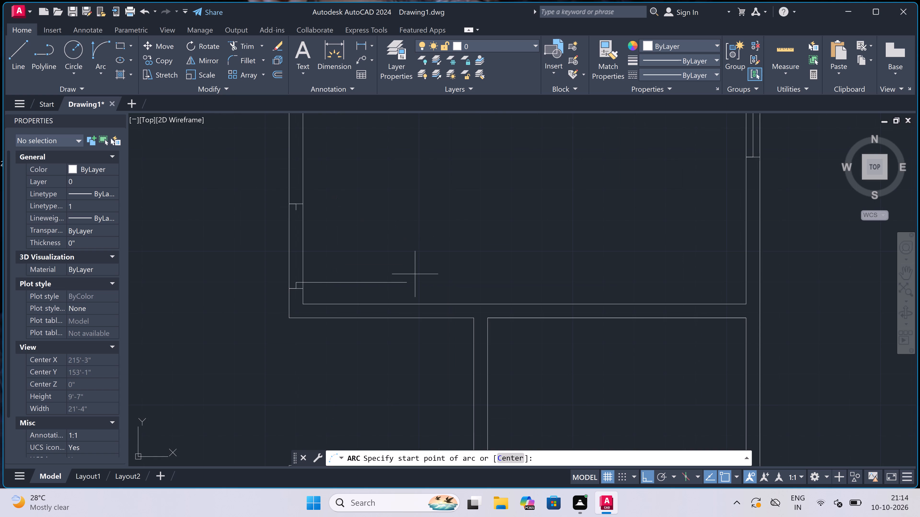
pyautogui.click(406, 281)
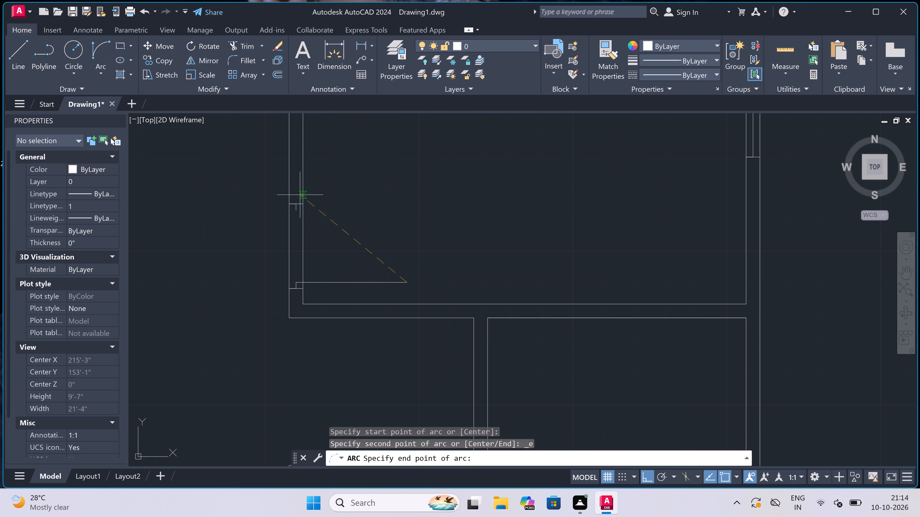
pyautogui.click(297, 212)
pyautogui.click(371, 186)
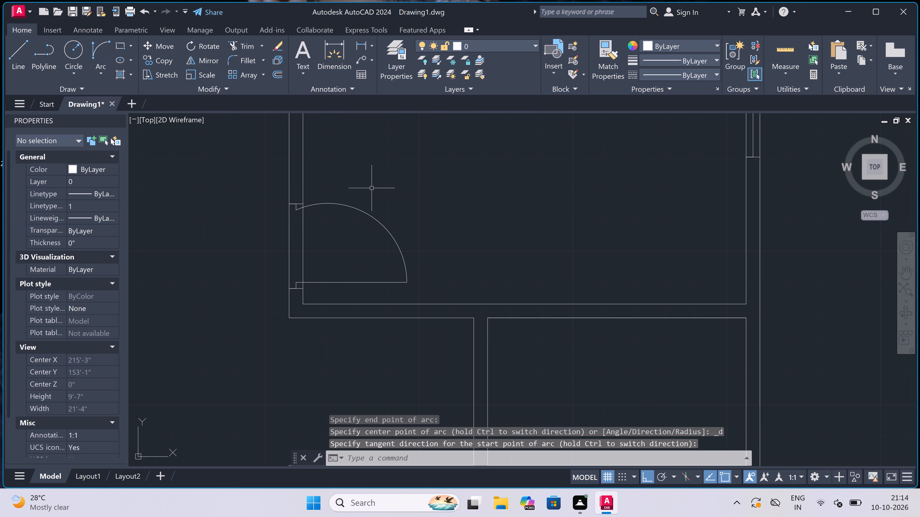
# Trim both west wall lines between the two jambs to open the 3' door's doorway.
pyautogui.write('tr')
pyautogui.press('space')
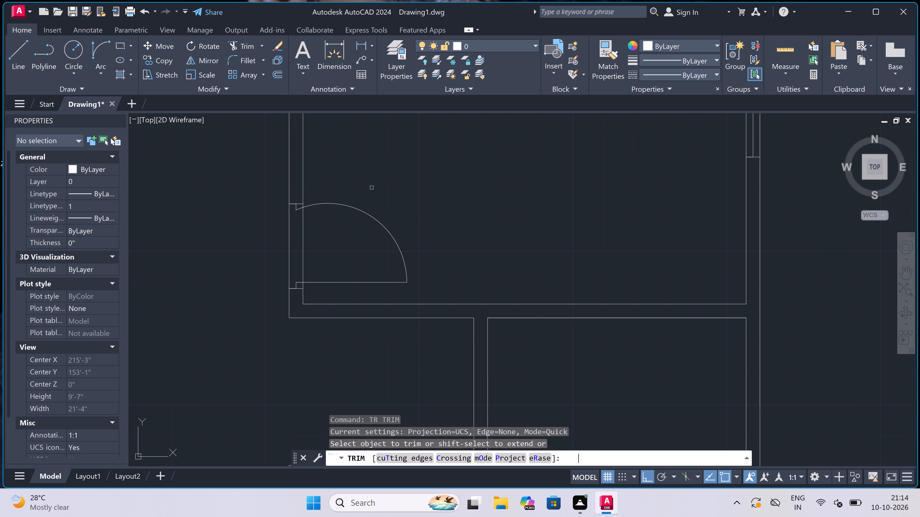
pyautogui.click(365, 258)
pyautogui.click(254, 263)
pyautogui.scroll(-3, 304, 246)
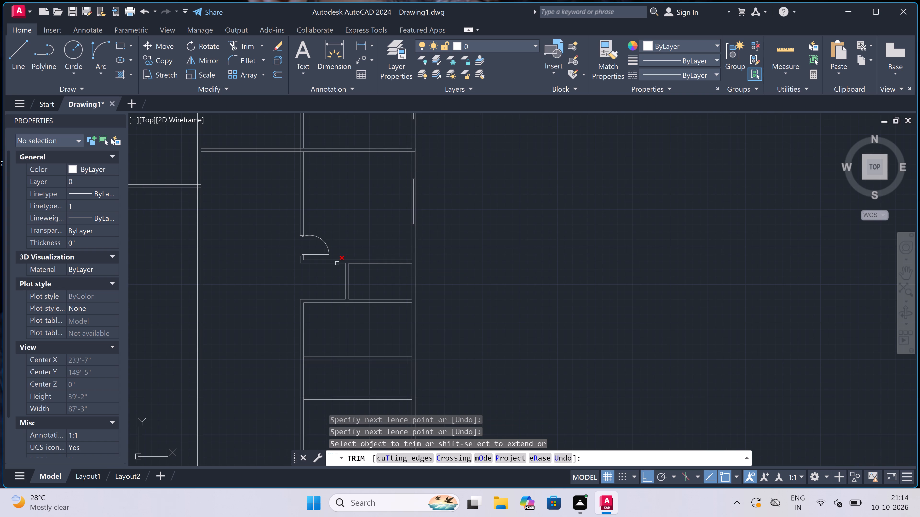
pyautogui.press('Escape')
# Draw a door's south jamb line across the west wall of the small room just south, slightly above its south wall.
pyautogui.write('l')
pyautogui.press('space')
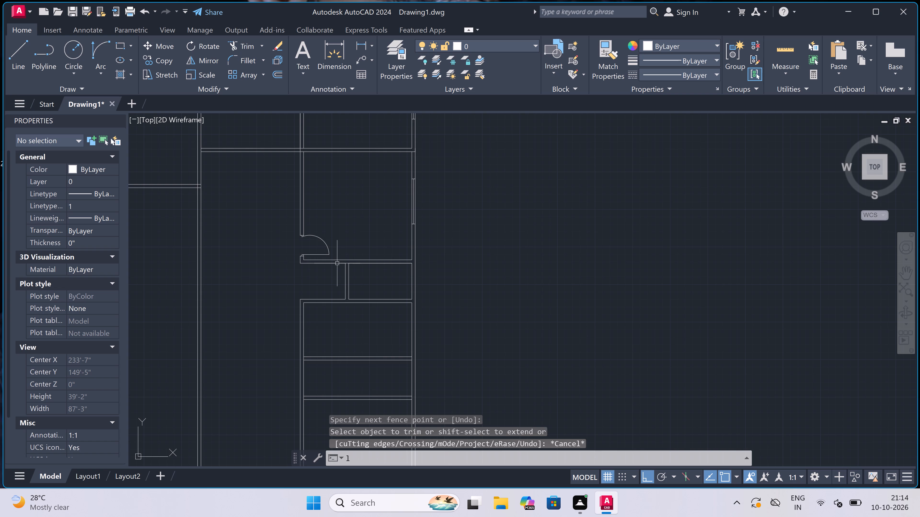
pyautogui.scroll(-1, 338, 261)
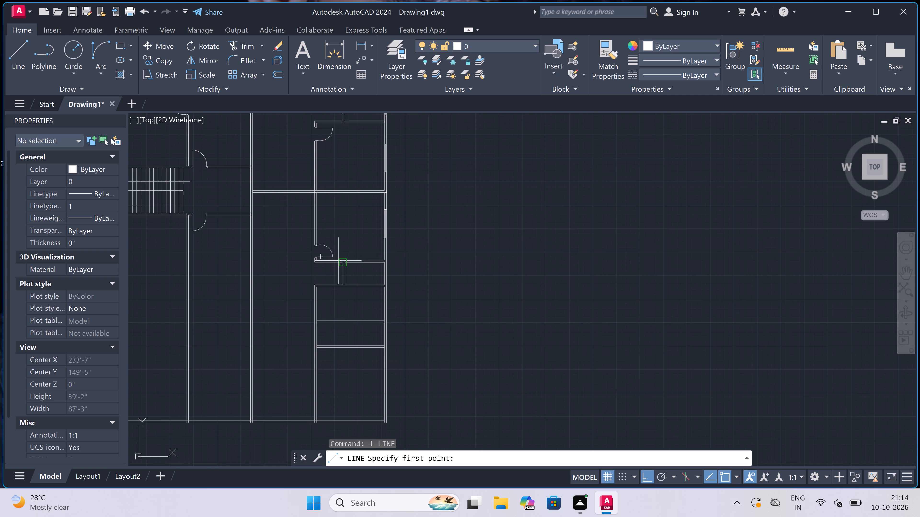
pyautogui.scroll(-1, 338, 261)
pyautogui.scroll(5, 339, 275)
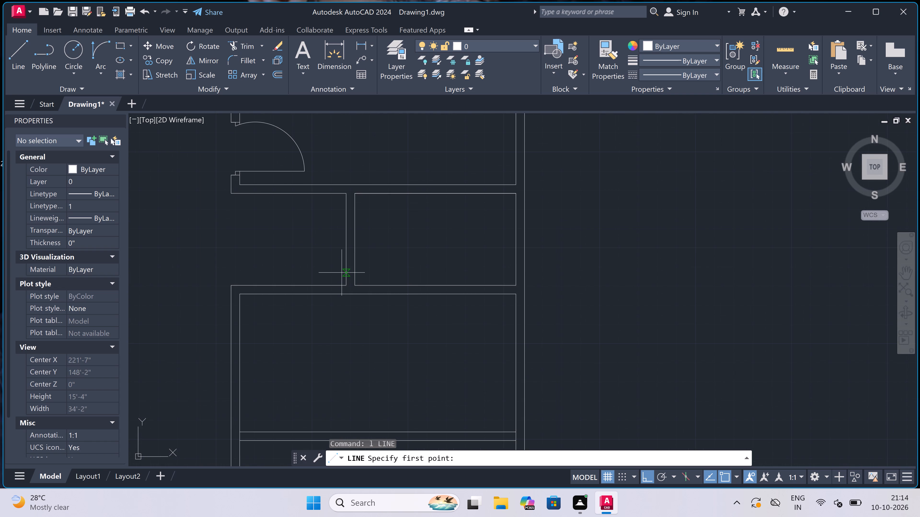
pyautogui.scroll(2, 342, 273)
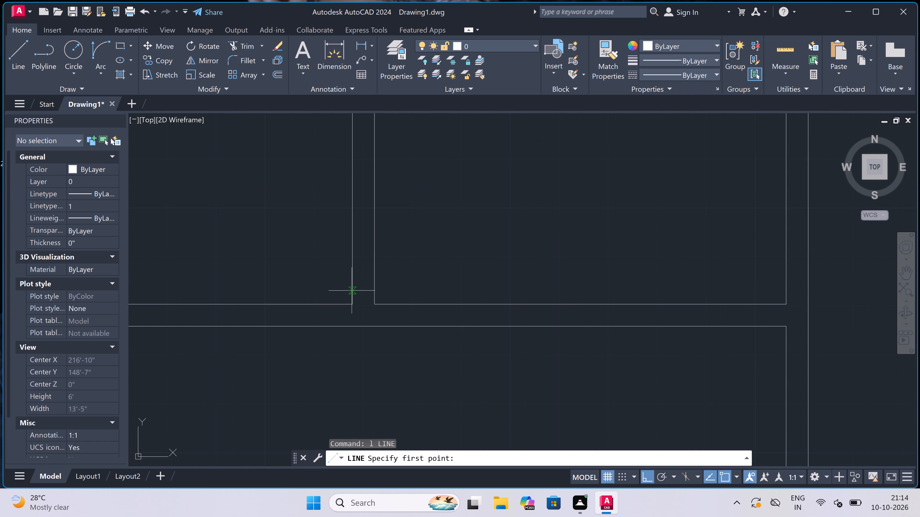
pyautogui.click(352, 291)
pyautogui.click(374, 289)
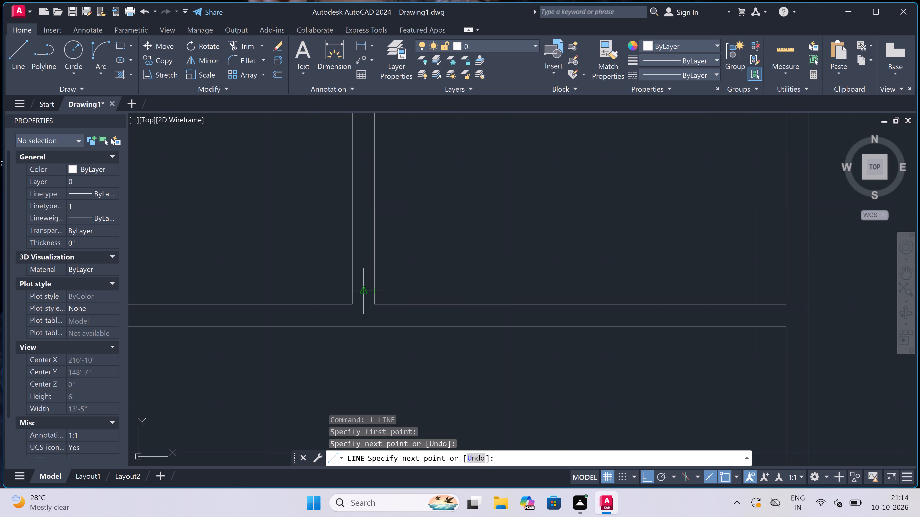
# From this jamb line's midpoint, draw a 2" door stop north and continue with a 2' door leaf east into the small room.
pyautogui.click(366, 289)
pyautogui.press('2')
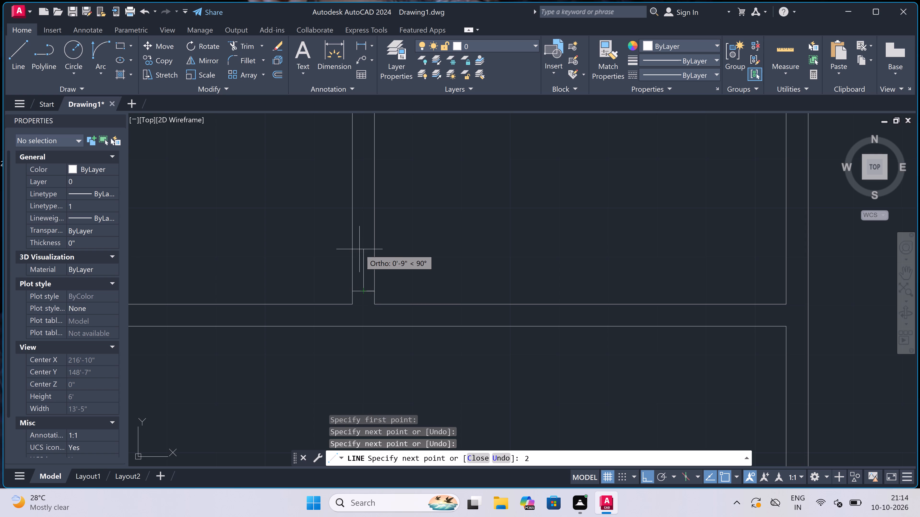
pyautogui.write('"')
pyautogui.press('space')
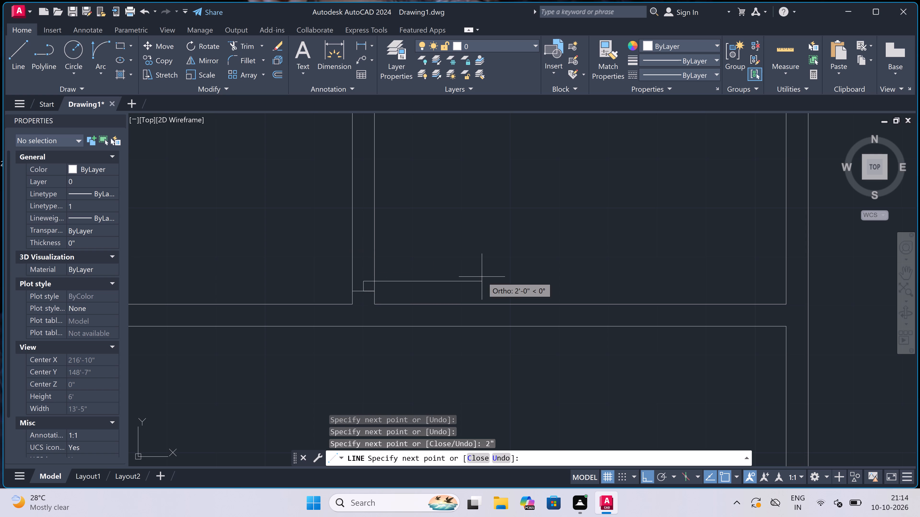
pyautogui.write("2'")
pyautogui.press('space')
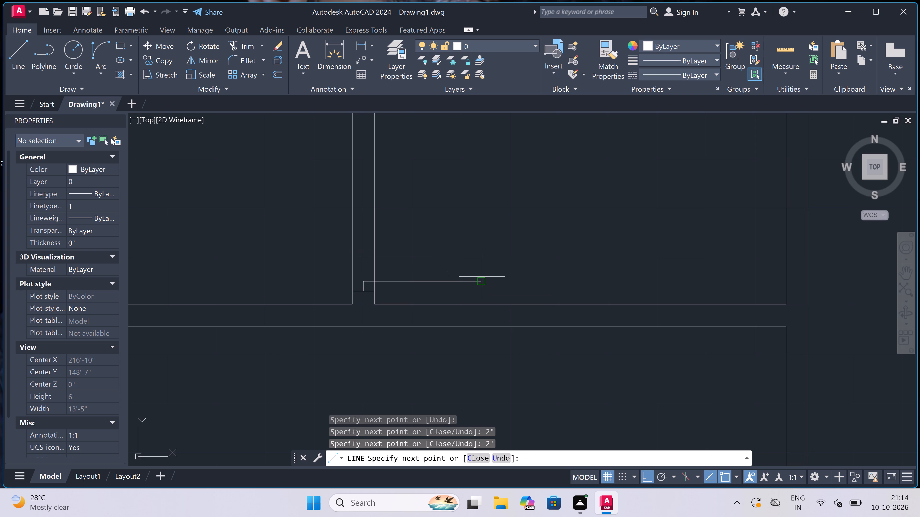
pyautogui.press('Escape')
# Draw the small room door's north jamb line across its west wall, with a 2" stop running south from its midpoint.
pyautogui.press('space')
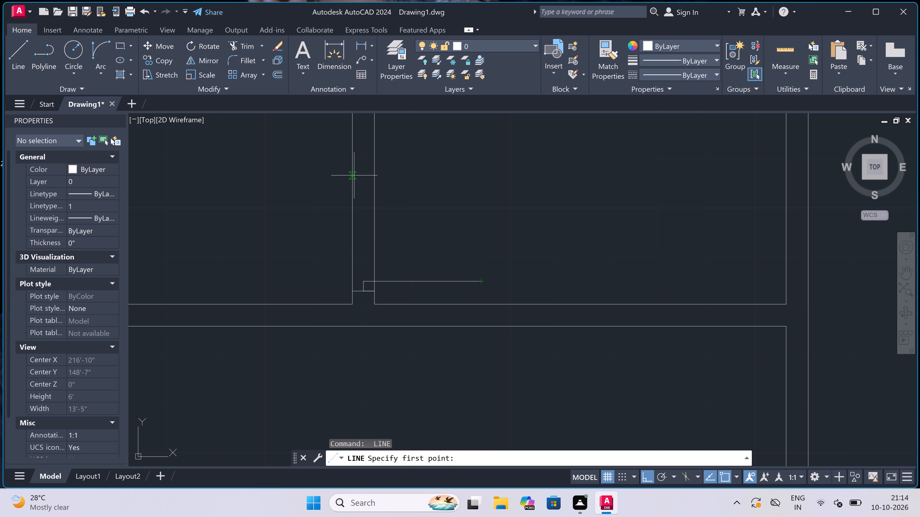
pyautogui.click(351, 189)
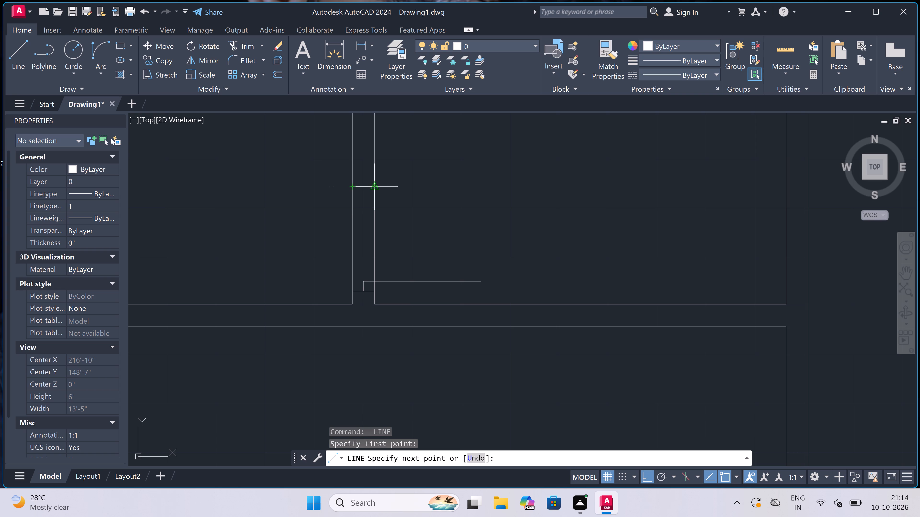
pyautogui.click(372, 185)
pyautogui.click(361, 187)
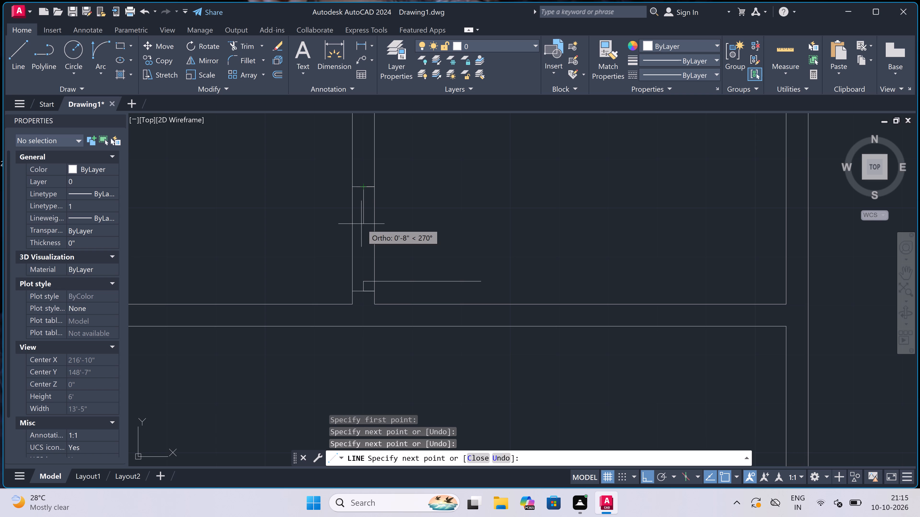
pyautogui.press('2')
pyautogui.write('"')
pyautogui.press('space')
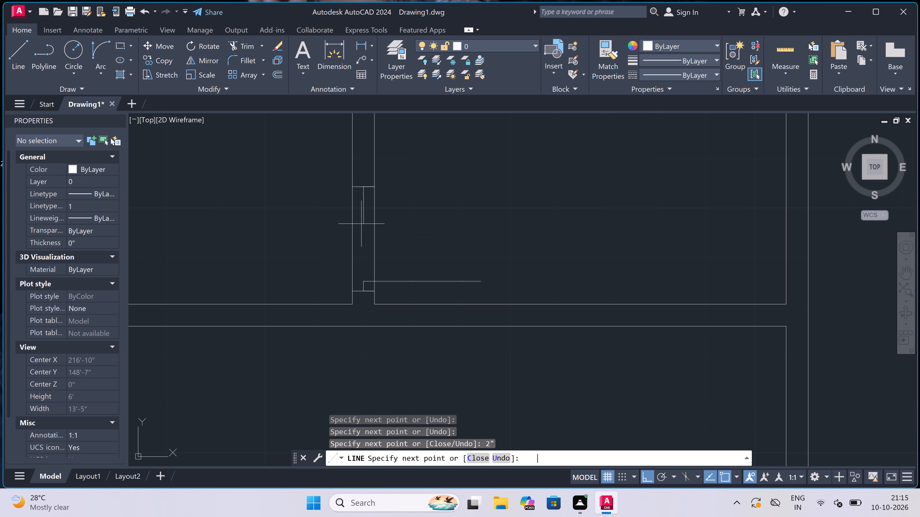
pyautogui.press('Escape')
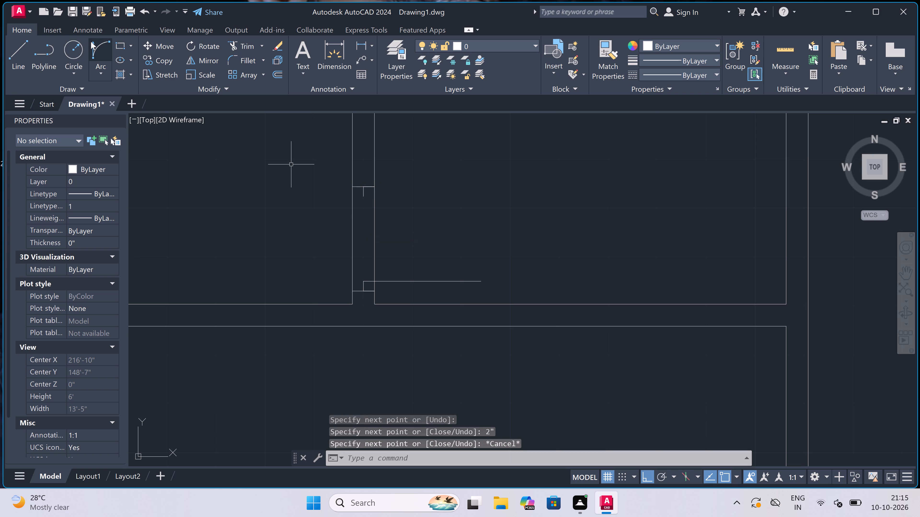
# Draw the small room's door swing arc from the east end of the 2' leaf to the tip of the north stop.
pyautogui.click(92, 42)
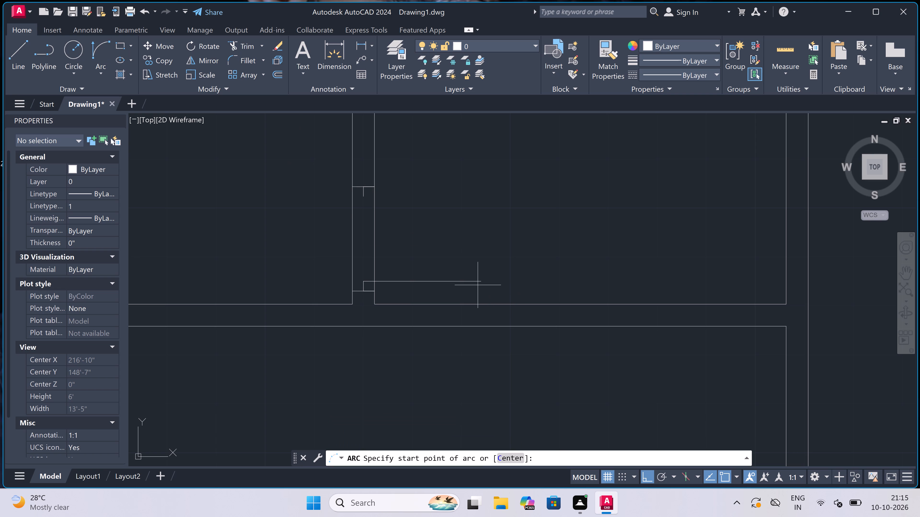
pyautogui.click(477, 280)
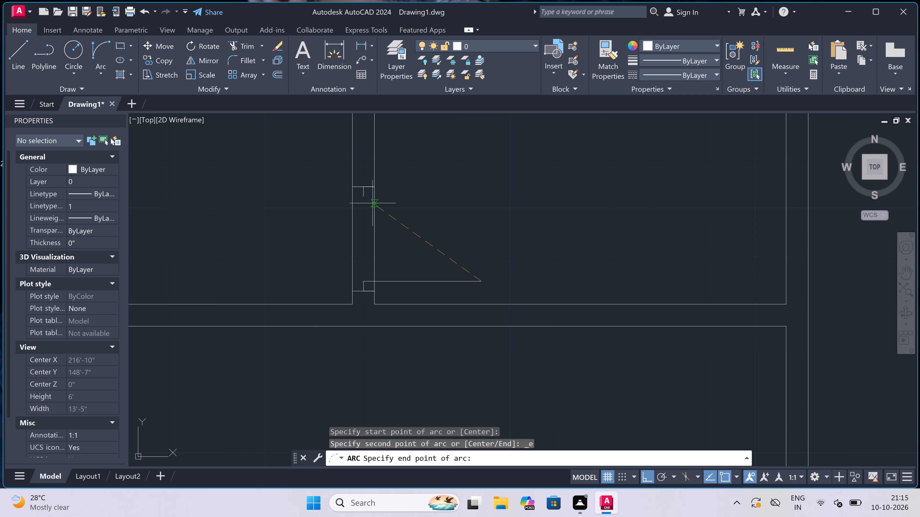
pyautogui.click(365, 197)
pyautogui.click(448, 157)
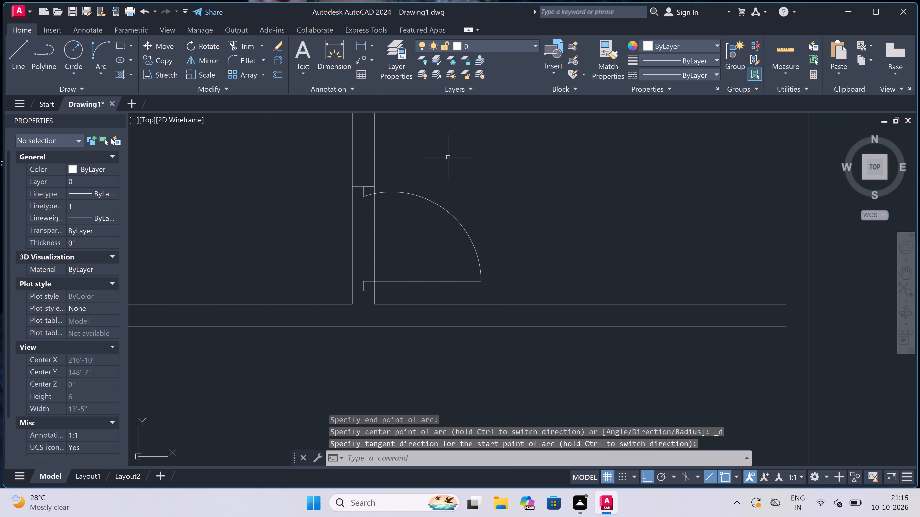
# Trim both lines of the small room's west wall between the jambs to open the doorway.
pyautogui.write('tr')
pyautogui.press('space')
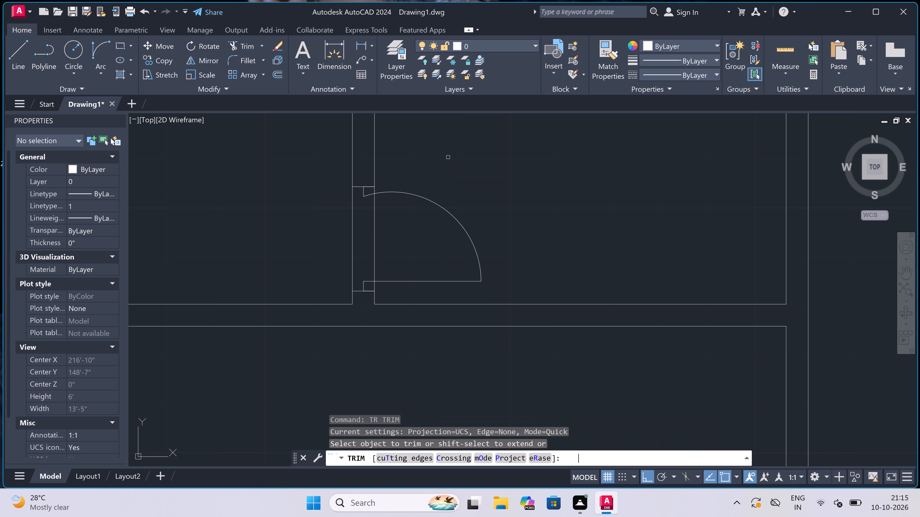
pyautogui.click(416, 243)
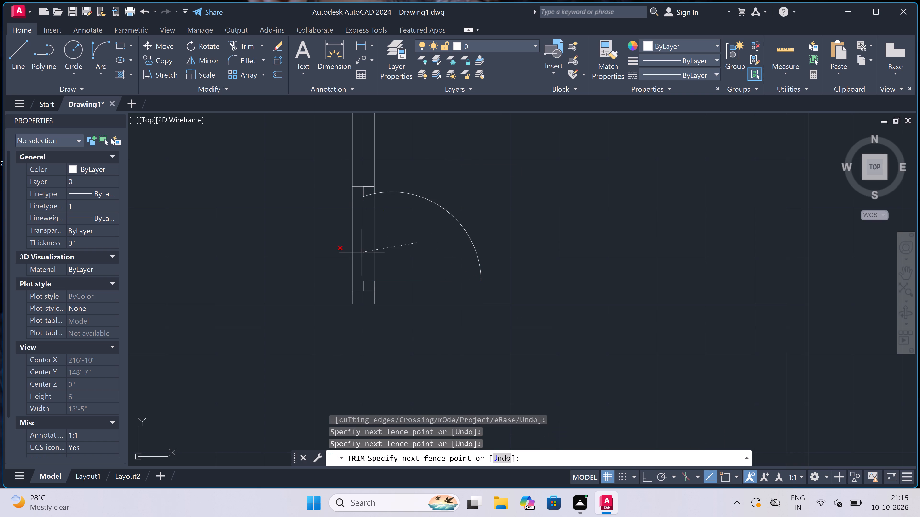
pyautogui.click(335, 253)
pyautogui.scroll(-3, 356, 221)
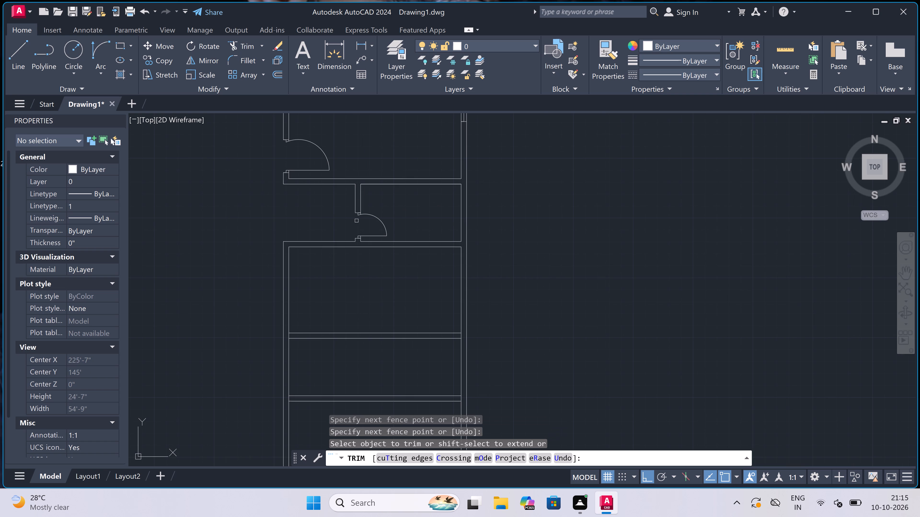
pyautogui.press('Escape')
# Draw the west jamb line across the south wall of the room below the small room, adding a 2" stop east and 2' leaf north.
pyautogui.write('l')
pyautogui.press('space')
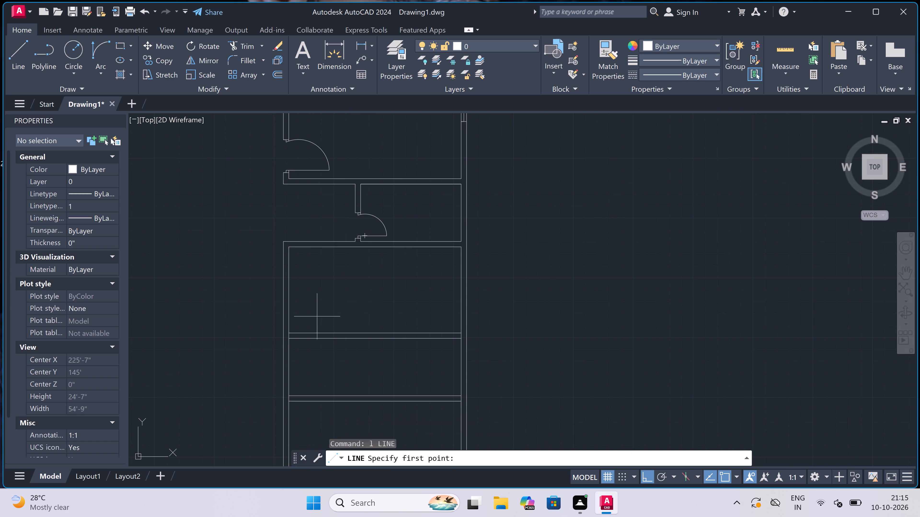
pyautogui.scroll(2, 292, 354)
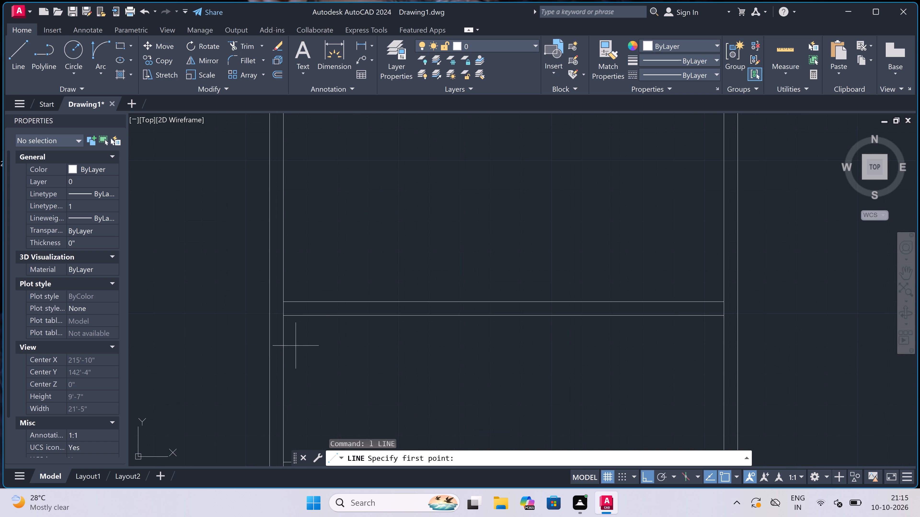
pyautogui.scroll(1, 305, 305)
pyautogui.click(298, 299)
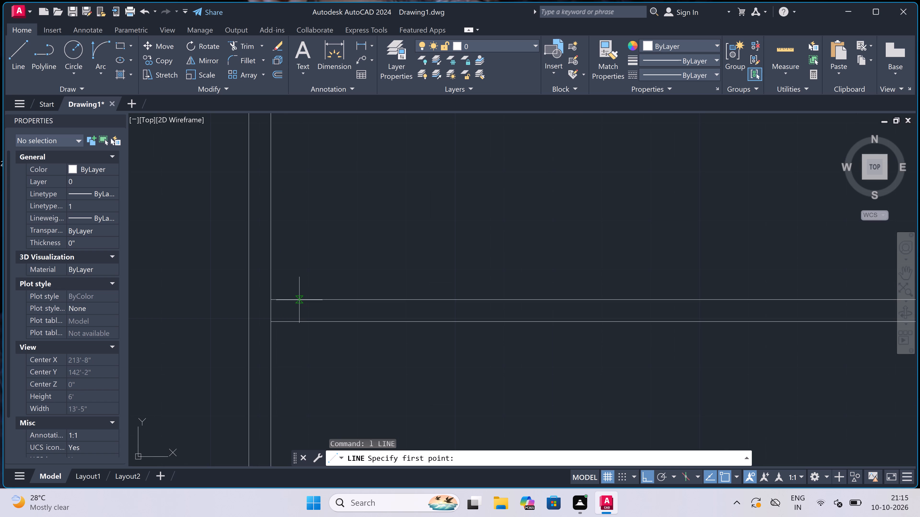
pyautogui.click(296, 318)
pyautogui.click(298, 310)
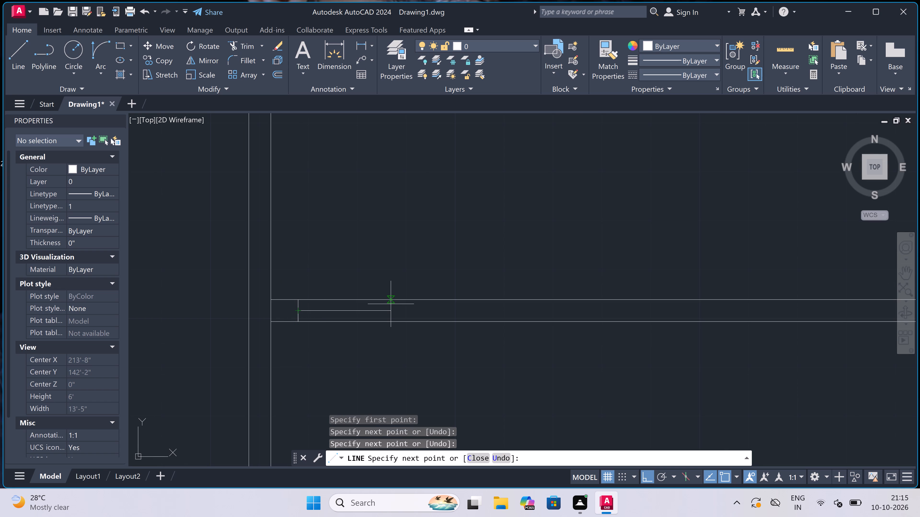
pyautogui.press('2')
pyautogui.write('"')
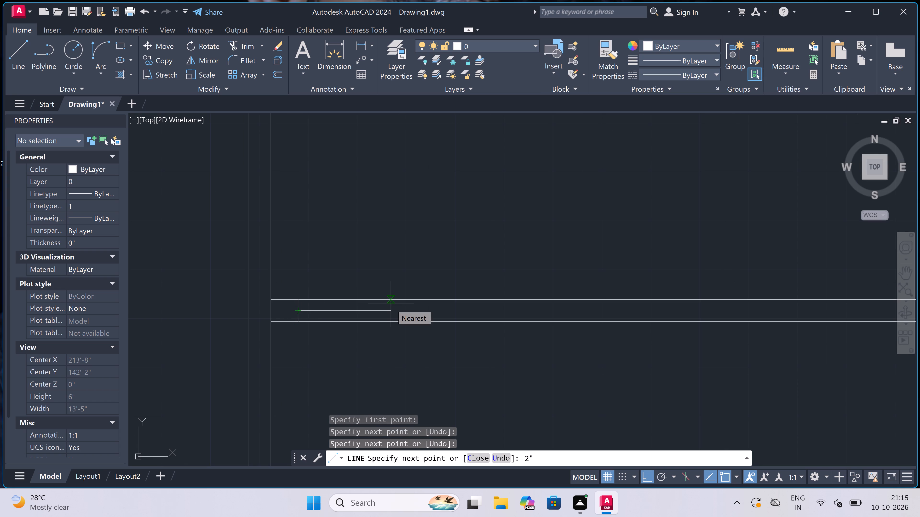
pyautogui.press('space')
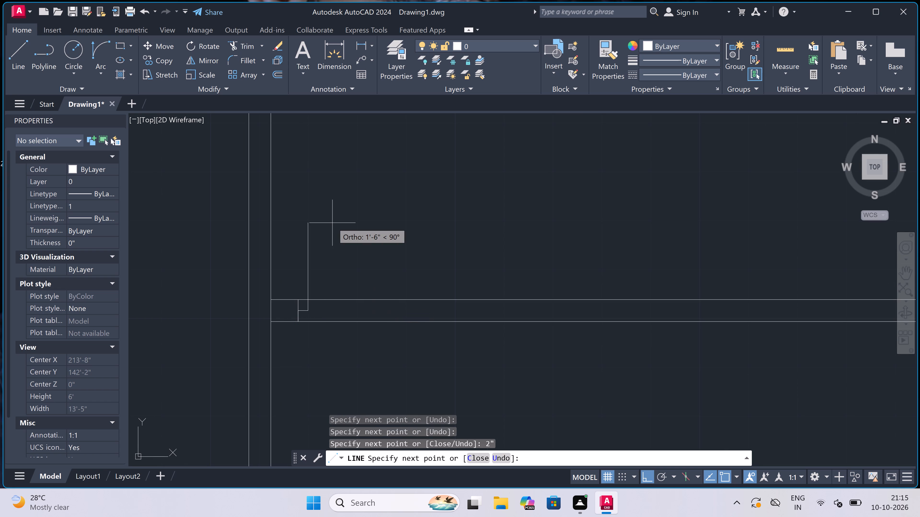
pyautogui.write("2'")
pyautogui.press('space')
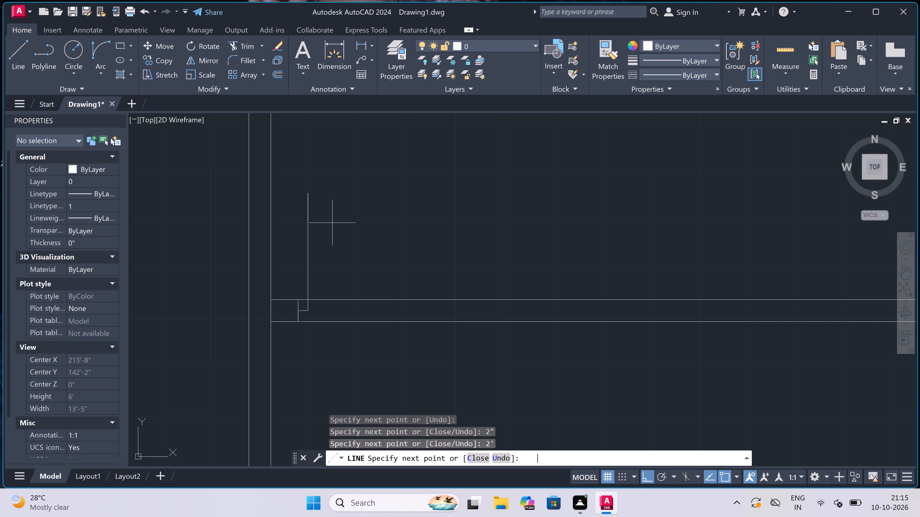
pyautogui.press('Escape')
# Draw this door's east jamb line across the same wall, with a 2" stop running west from its midpoint.
pyautogui.press('space')
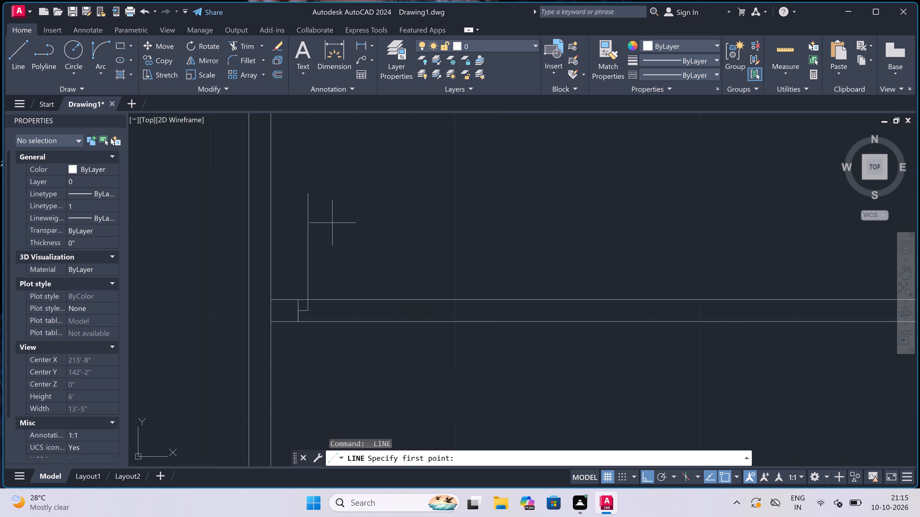
pyautogui.click(418, 298)
pyautogui.click(421, 319)
pyautogui.click(418, 307)
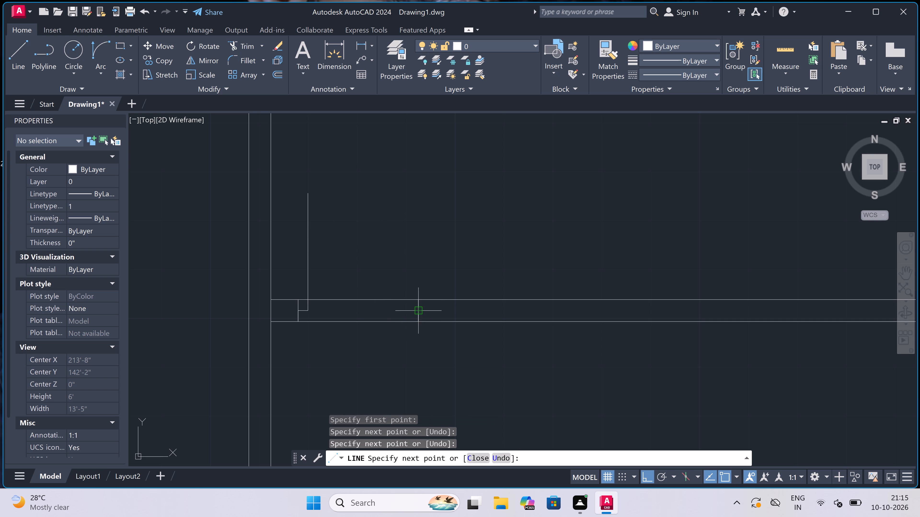
pyautogui.press('2')
pyautogui.write('"')
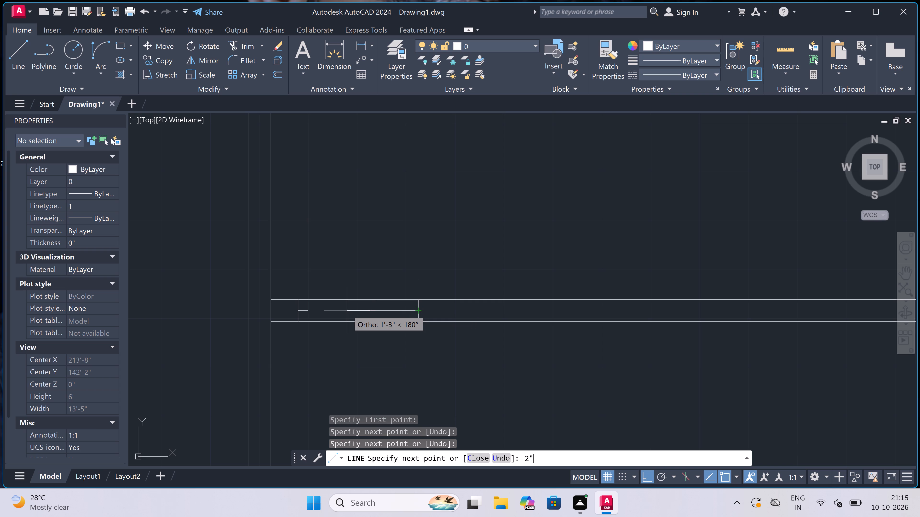
pyautogui.press('space')
pyautogui.press('Escape')
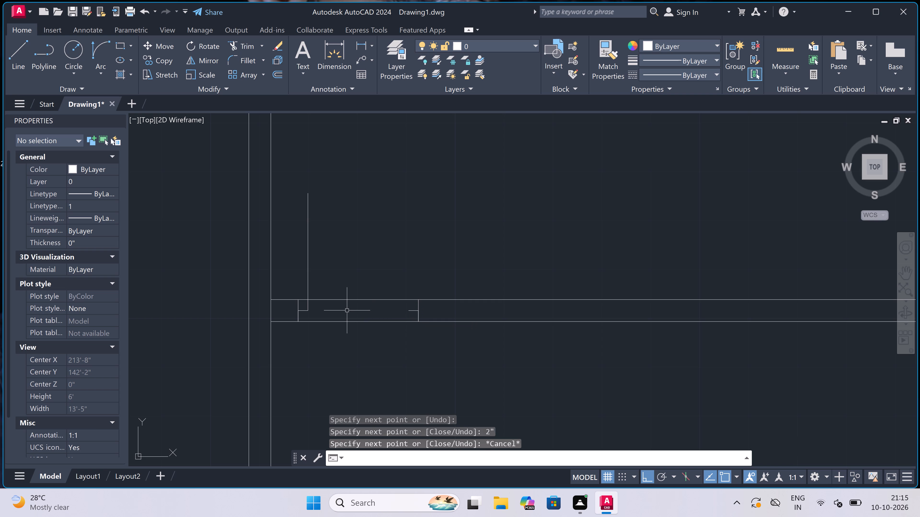
# Draw the door swing arc from the north end of the 2' leaf to the tip of the east stop.
pyautogui.click(97, 50)
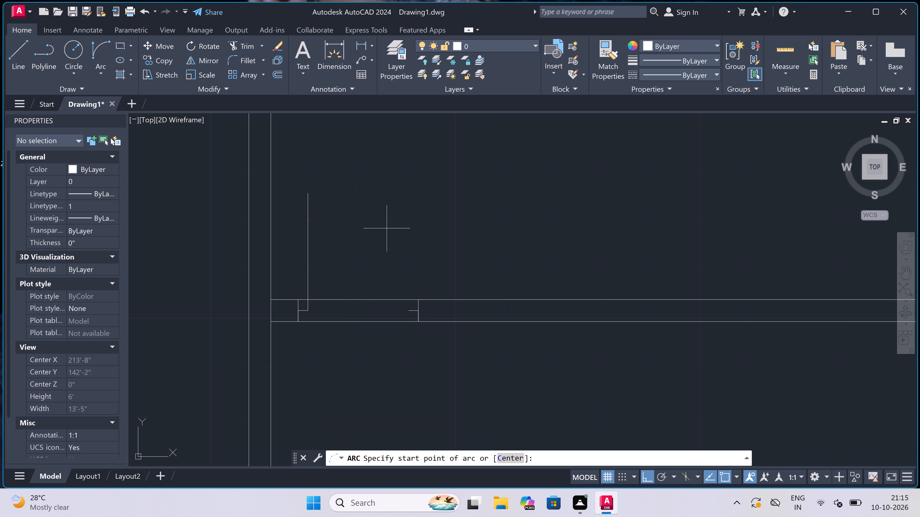
pyautogui.click(306, 193)
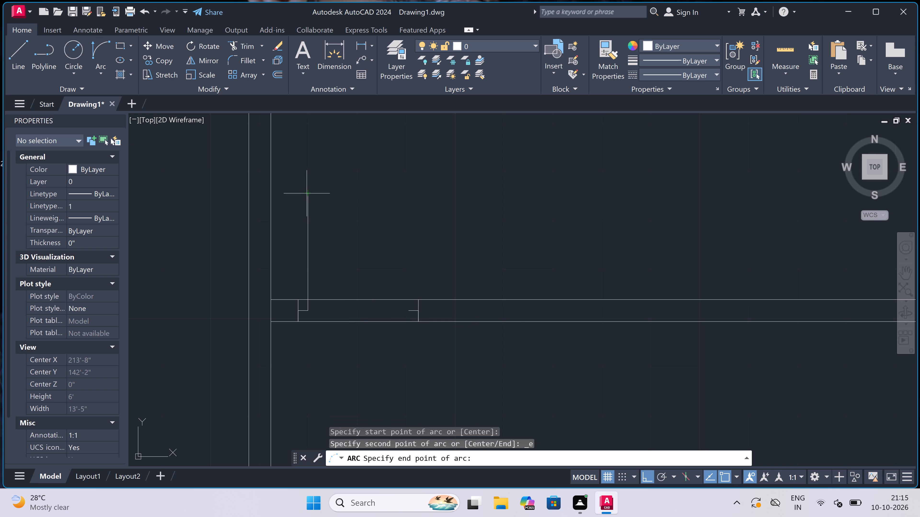
pyautogui.click(411, 311)
pyautogui.click(447, 220)
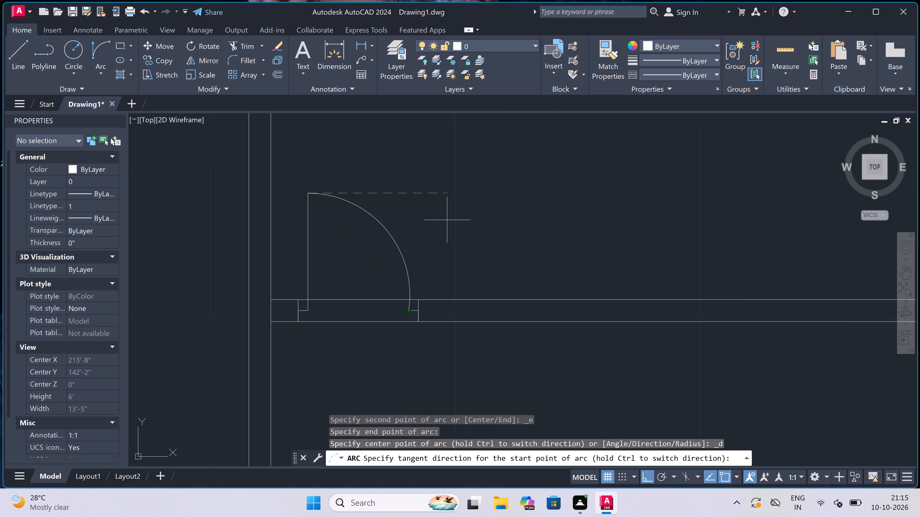
# Trim both lines of the room's south wall between the jambs to open the doorway.
pyautogui.write('tr')
pyautogui.press('space')
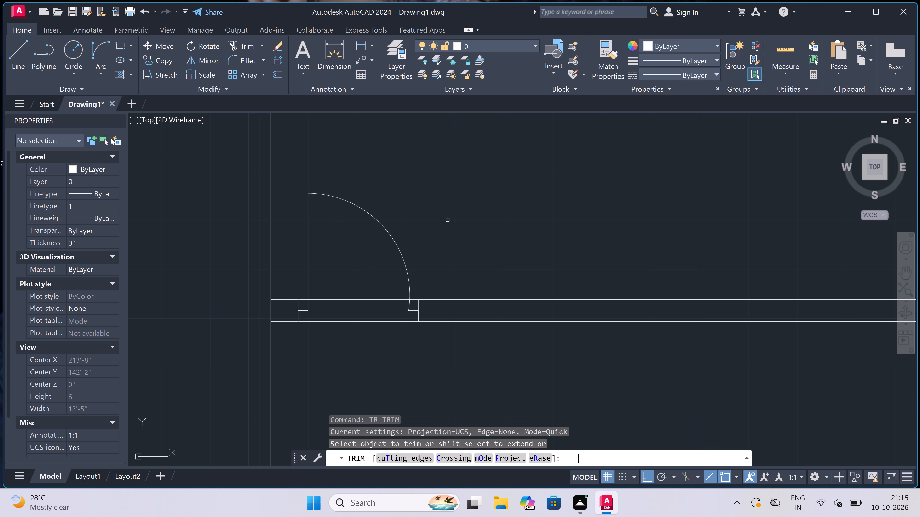
pyautogui.click(354, 277)
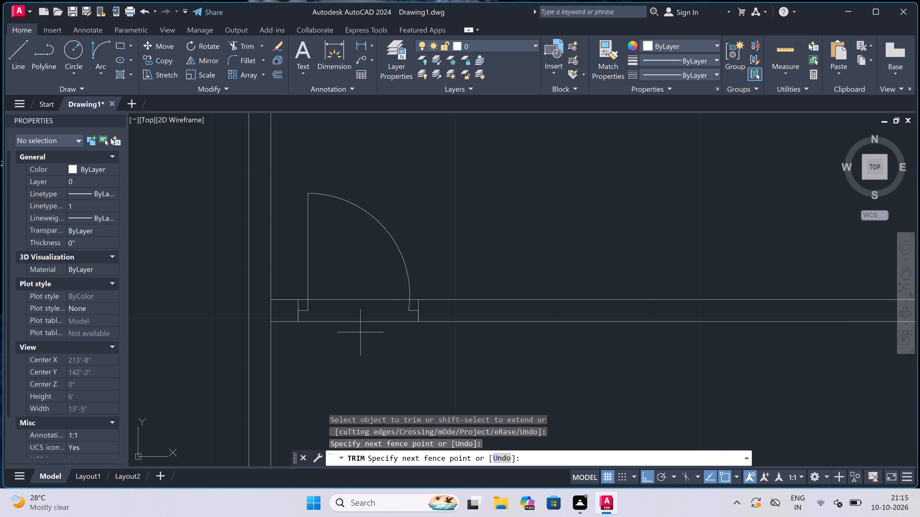
pyautogui.click(361, 349)
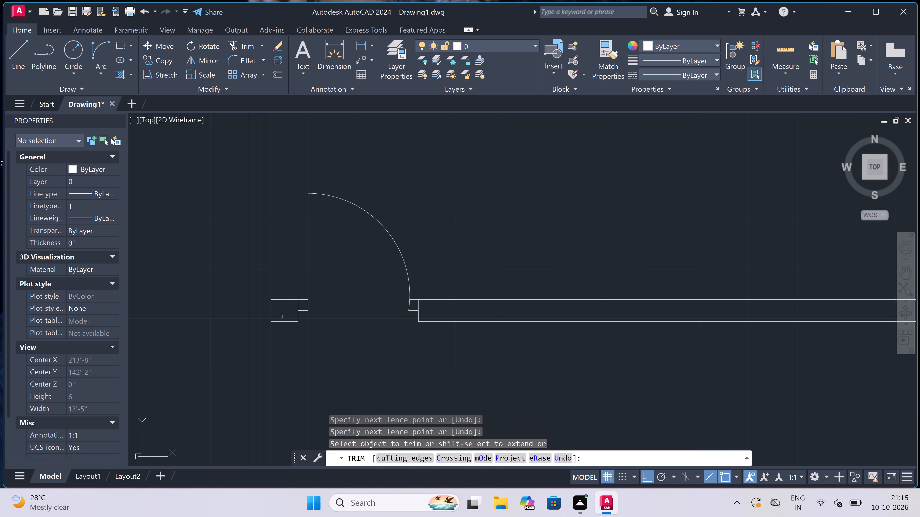
# Trim the west wall's inner line where it crosses the end of the door wall.
pyautogui.click(280, 314)
pyautogui.click(264, 312)
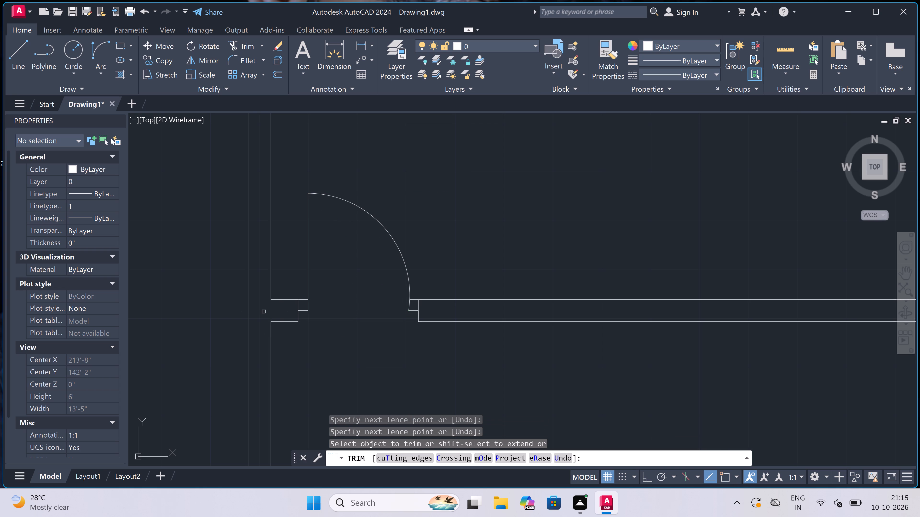
pyautogui.scroll(-3, 294, 327)
pyautogui.scroll(2, 293, 331)
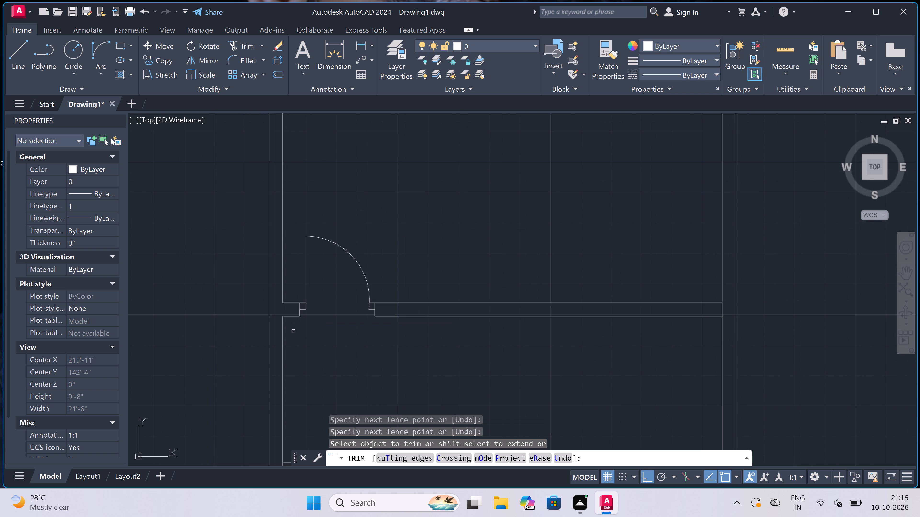
pyautogui.press('Escape')
# Extend the short south wall line west of the doorway to the west wall's outer line.
pyautogui.press('e')
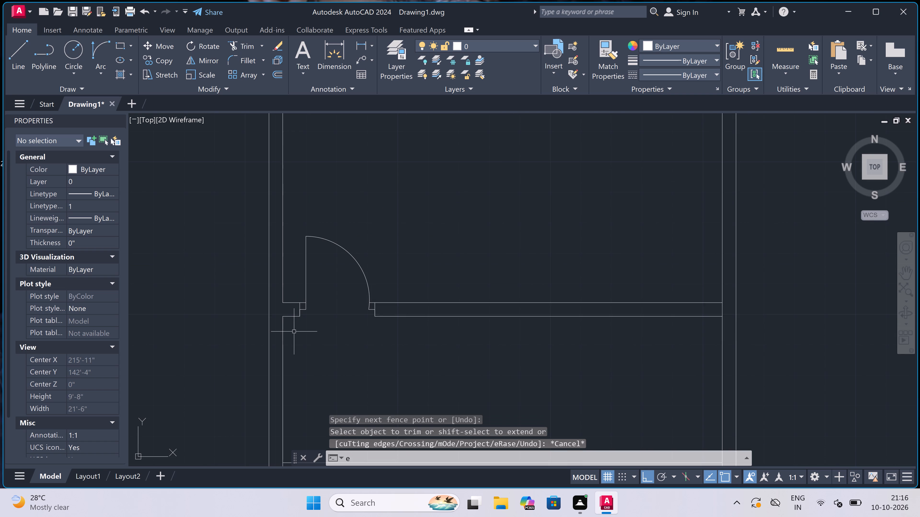
pyautogui.write('x')
pyautogui.press('space')
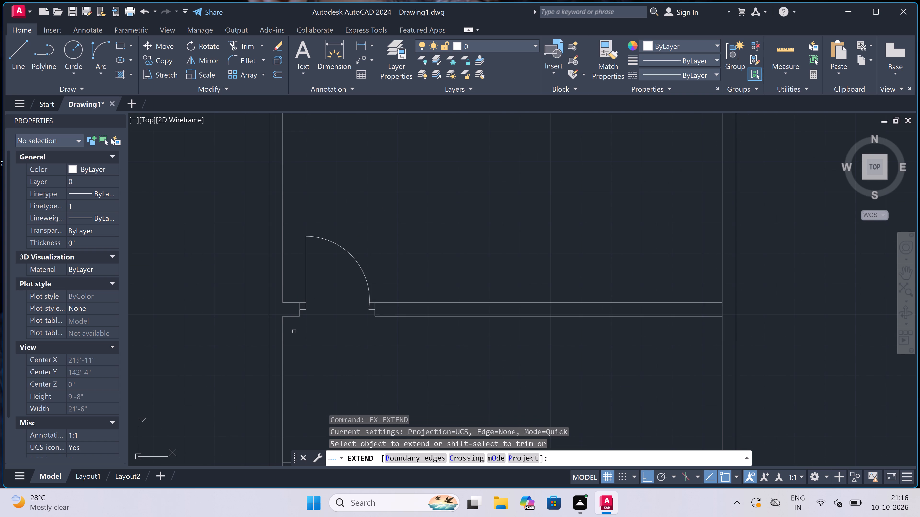
pyautogui.click(288, 316)
pyautogui.scroll(-2, 305, 311)
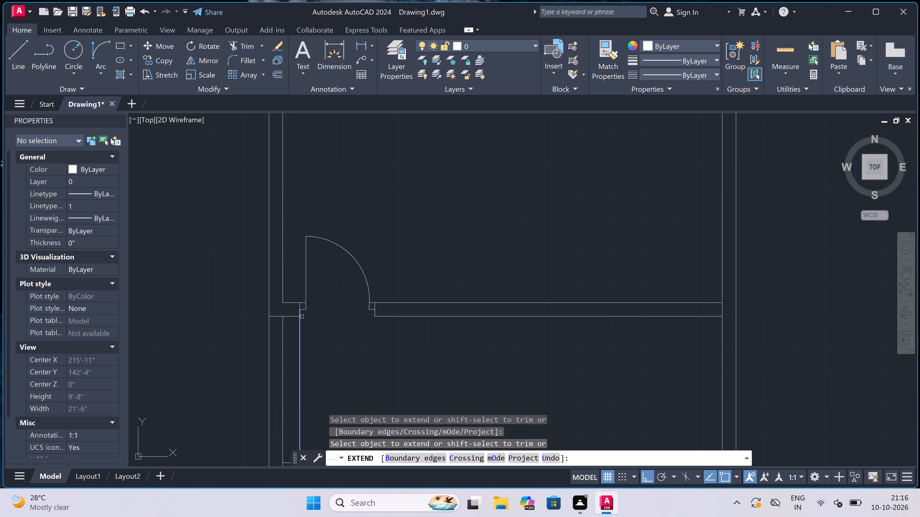
pyautogui.scroll(-1, 305, 312)
pyautogui.scroll(1, 309, 317)
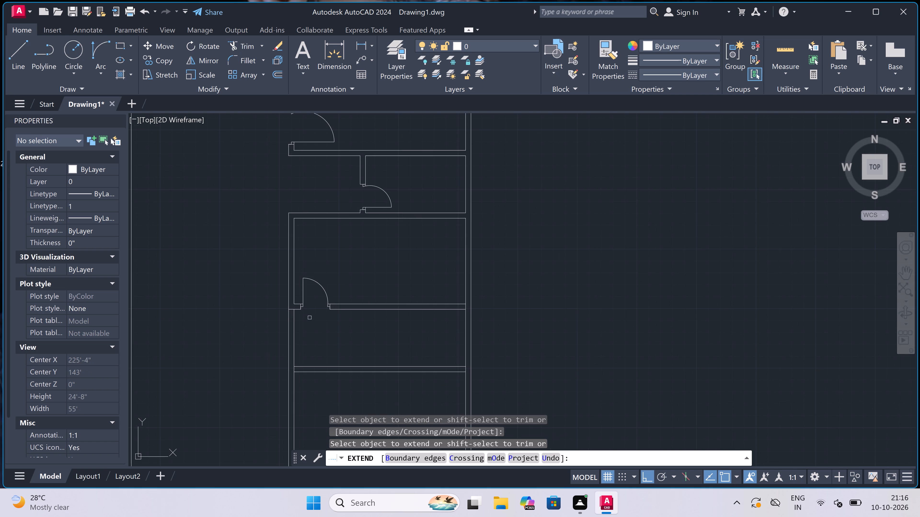
pyautogui.press('Escape')
# From the narrow room's northeast inner corner, draw a line 7' west, continuing south to the lower line of its south wall.
pyautogui.write('l')
pyautogui.press('space')
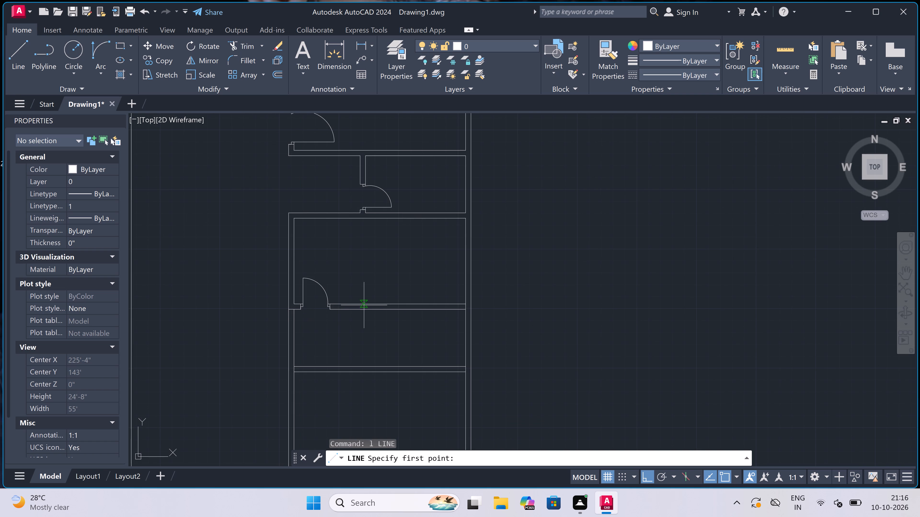
pyautogui.scroll(-3, 400, 306)
pyautogui.scroll(3, 404, 307)
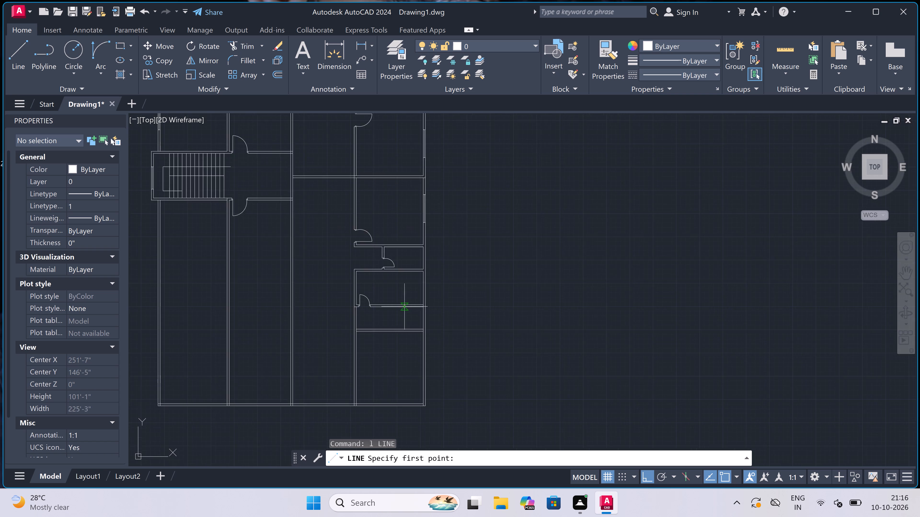
pyautogui.scroll(2, 432, 311)
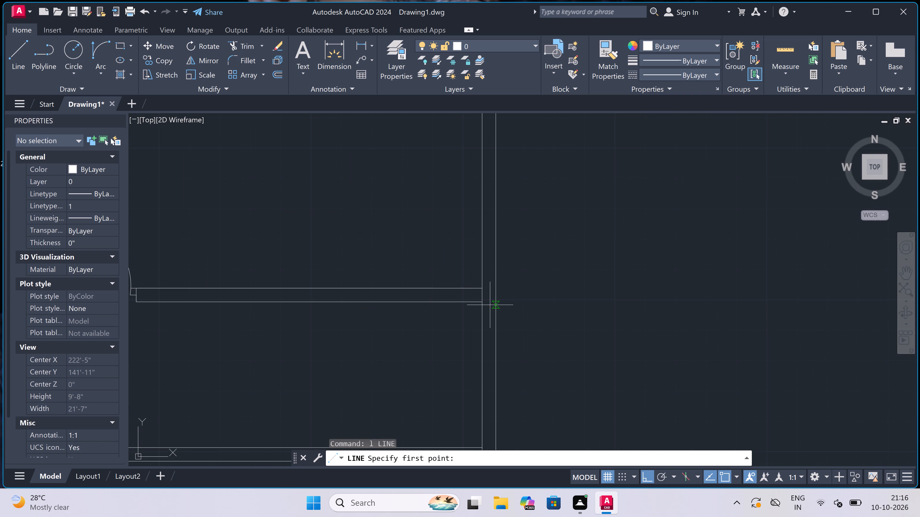
pyautogui.click(483, 300)
pyautogui.scroll(-1, 483, 300)
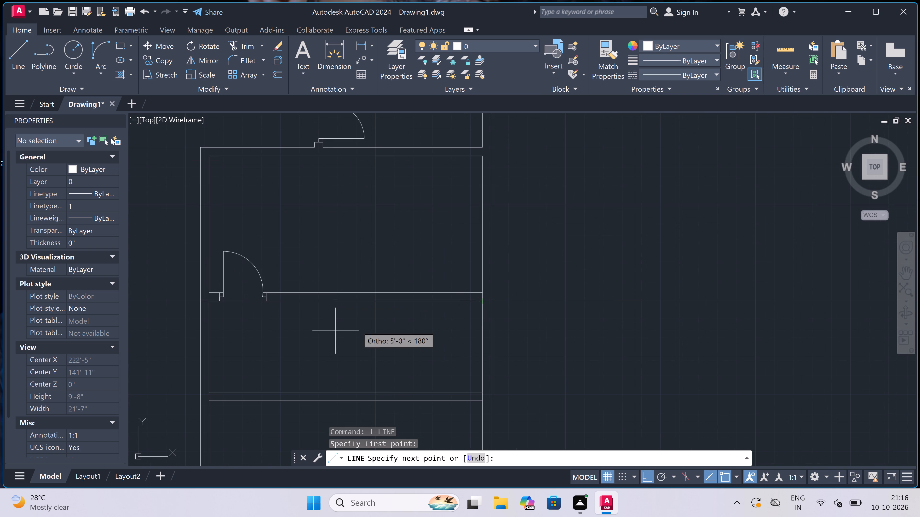
pyautogui.write("7'")
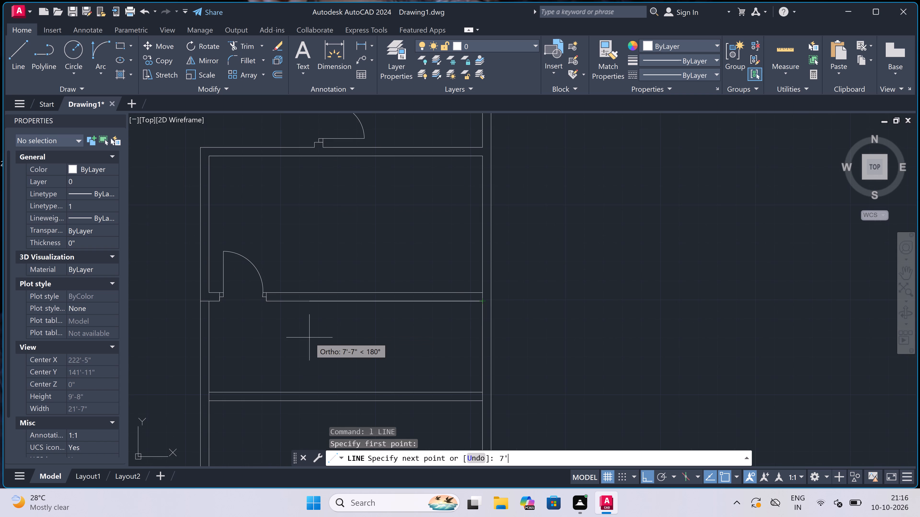
pyautogui.press('space')
pyautogui.scroll(-2, 307, 336)
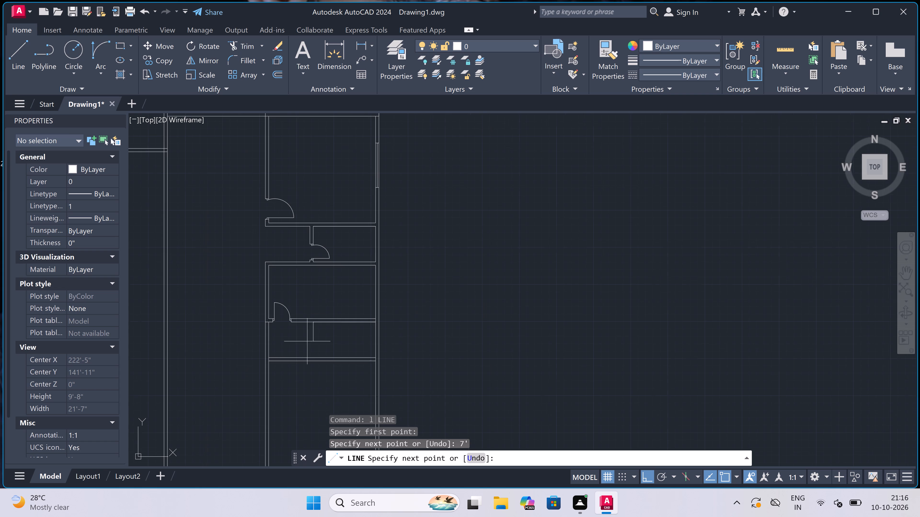
pyautogui.scroll(3, 312, 345)
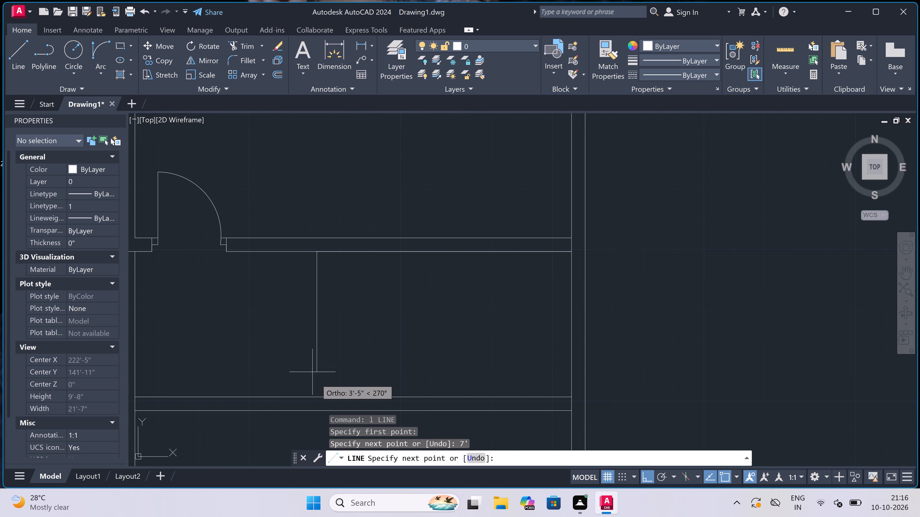
pyautogui.scroll(-1, 316, 376)
pyautogui.scroll(2, 318, 397)
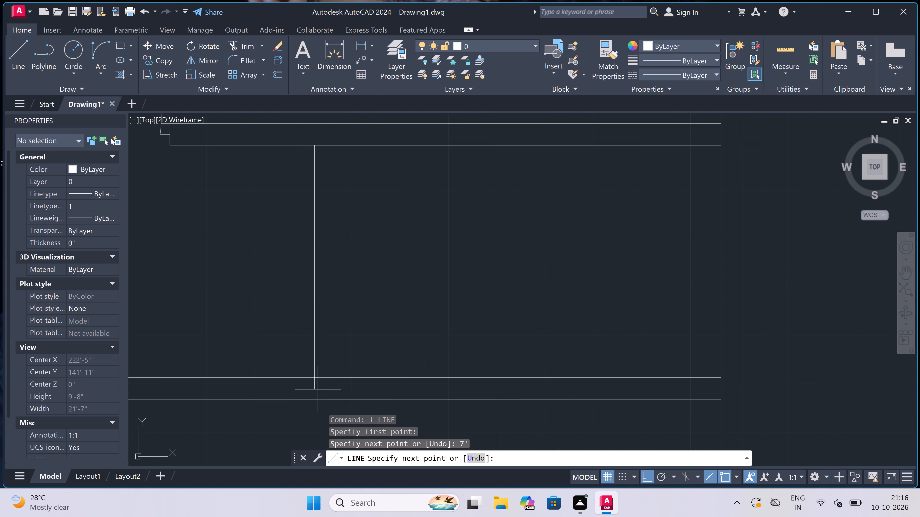
pyautogui.click(315, 399)
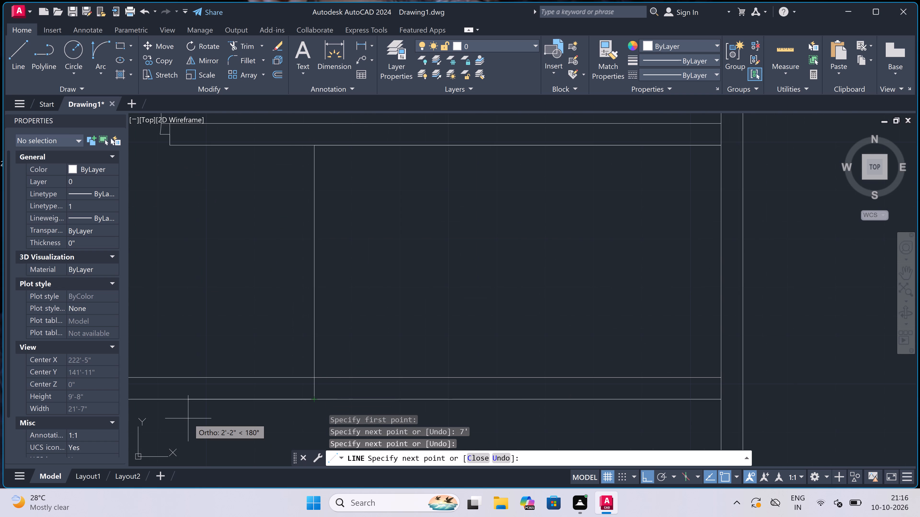
# Continue the partition outline 4.5" west, drawing its second line north to the upper line of the narrow room's north wall.
pyautogui.press('4')
pyautogui.write('.5')
pyautogui.write('"')
pyautogui.press('space')
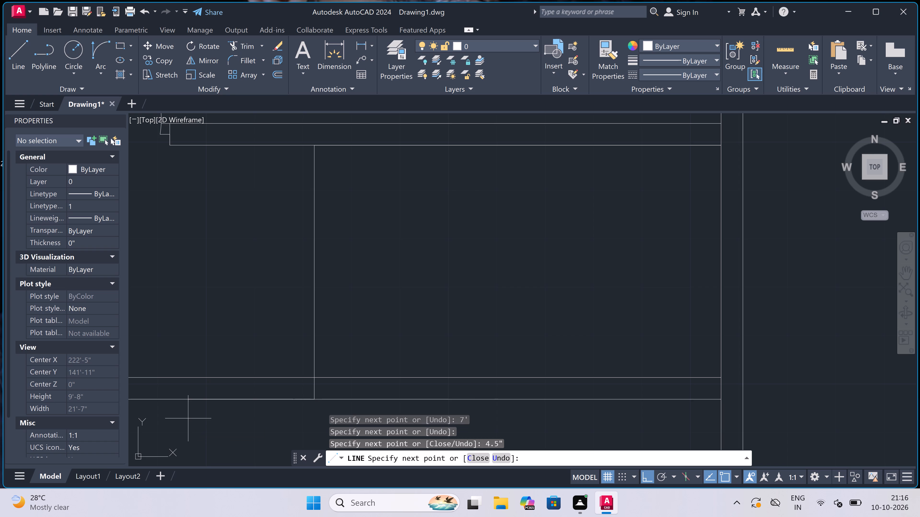
pyautogui.scroll(-2, 247, 263)
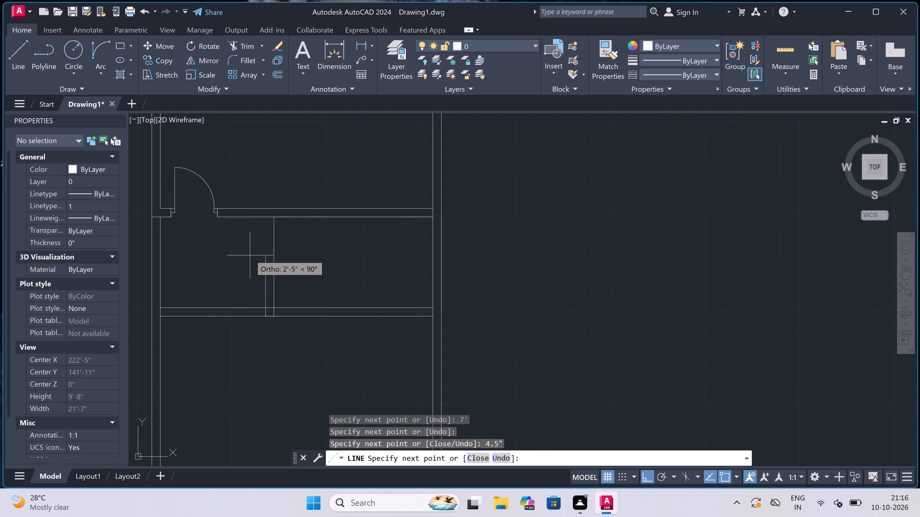
pyautogui.scroll(1, 269, 214)
pyautogui.click(262, 207)
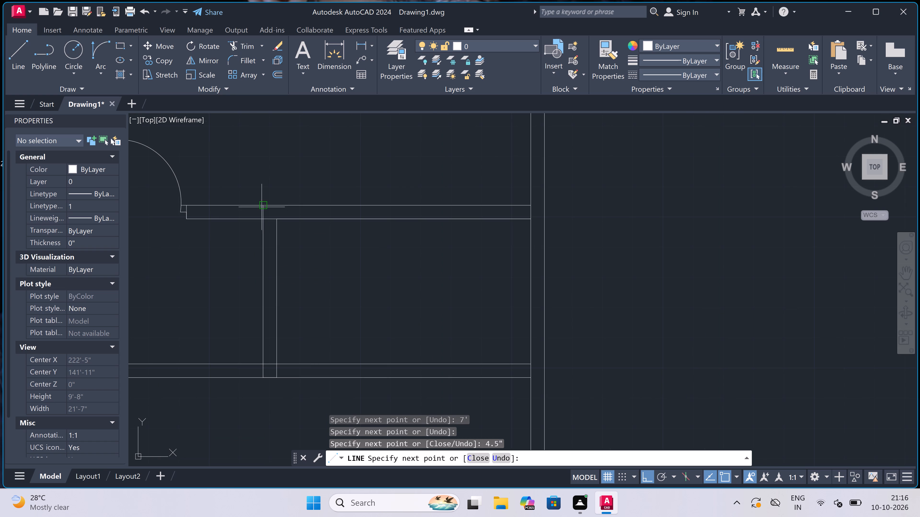
pyautogui.press('Escape')
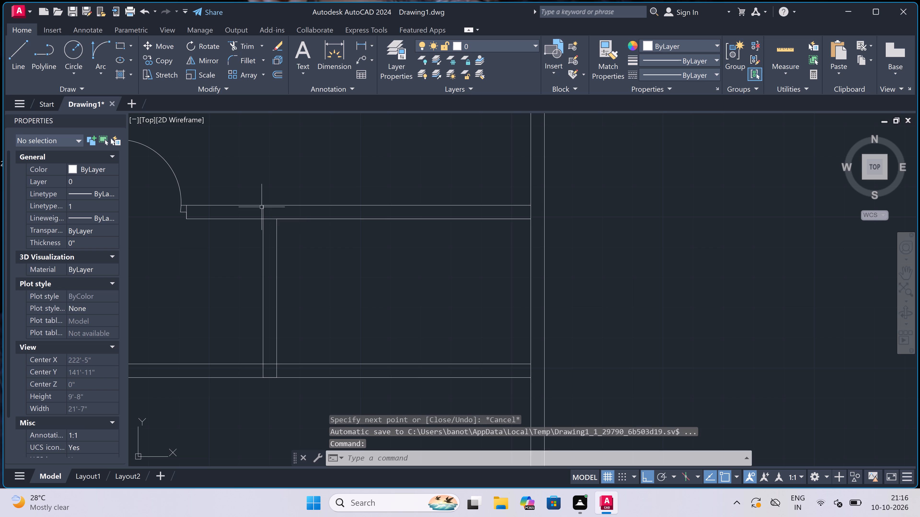
# Trim the partition's junction with the north wall, removing the overlapping partition line and the wall line between the partition's faces.
pyautogui.write('tr')
pyautogui.press('space')
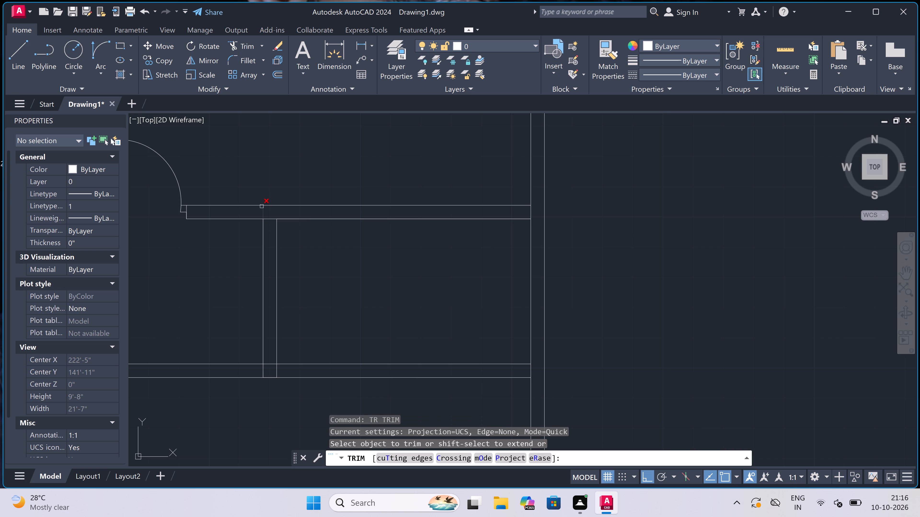
pyautogui.click(262, 214)
pyautogui.scroll(1, 263, 212)
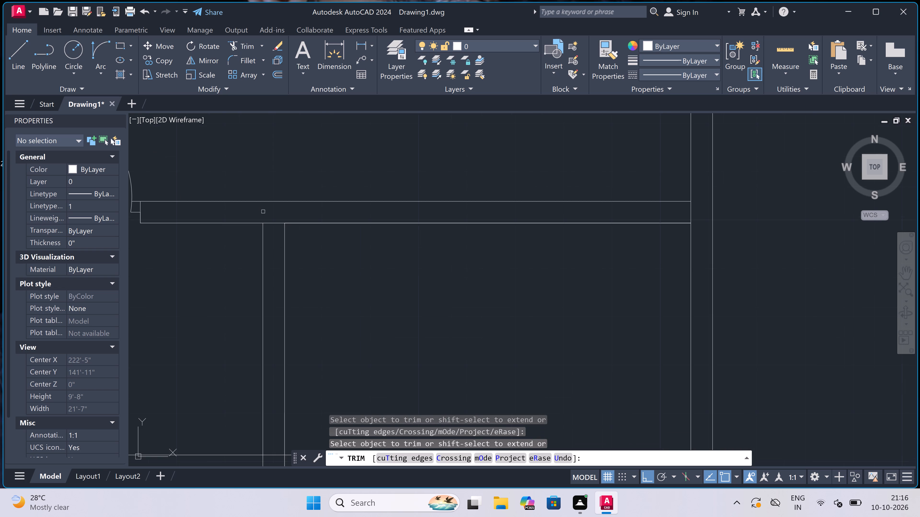
pyautogui.click(274, 225)
# Trim the partition lines inside the south wall and the wall's upper line between them to clean the junction.
pyautogui.scroll(-1, 275, 214)
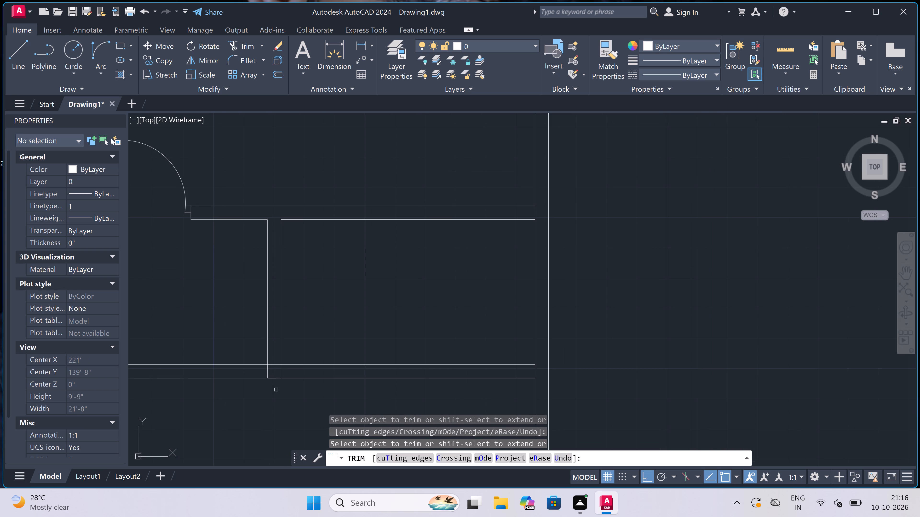
pyautogui.scroll(2, 270, 372)
pyautogui.click(233, 373)
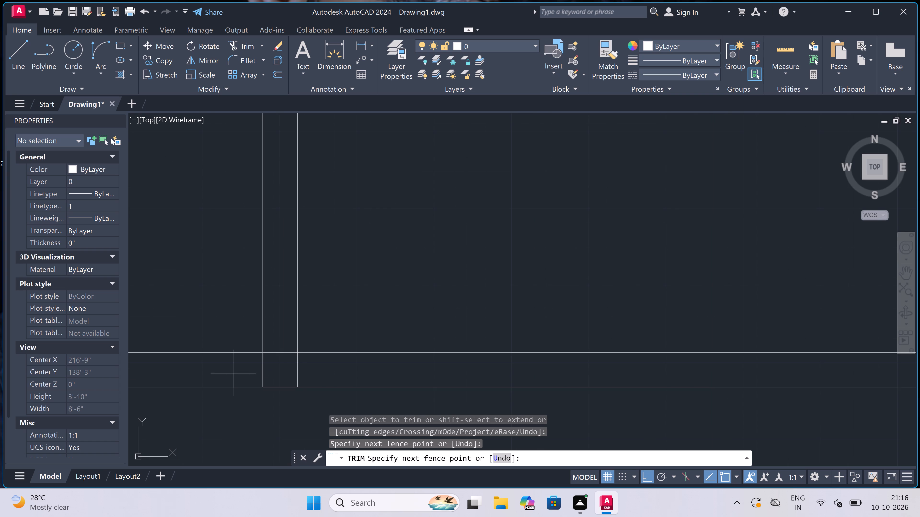
pyautogui.click(303, 374)
pyautogui.click(278, 372)
pyautogui.click(287, 287)
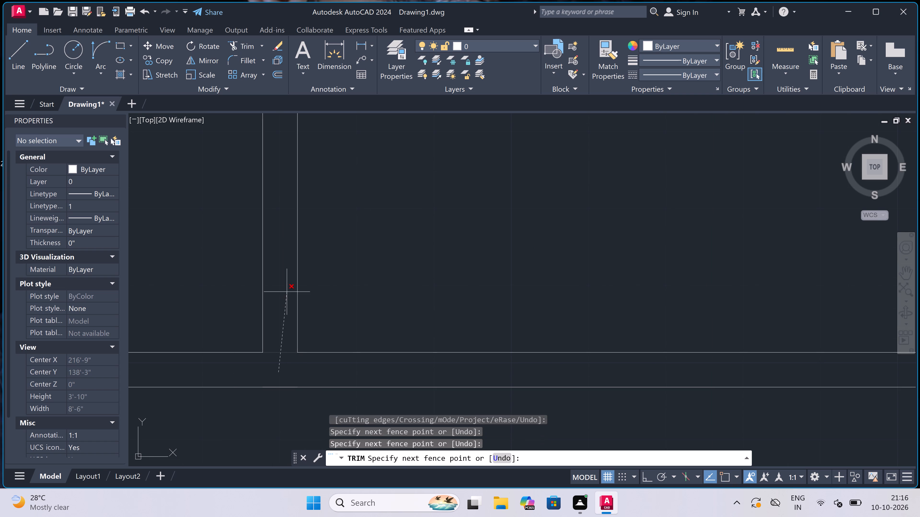
pyautogui.scroll(-4, 288, 287)
pyautogui.scroll(-1, 248, 277)
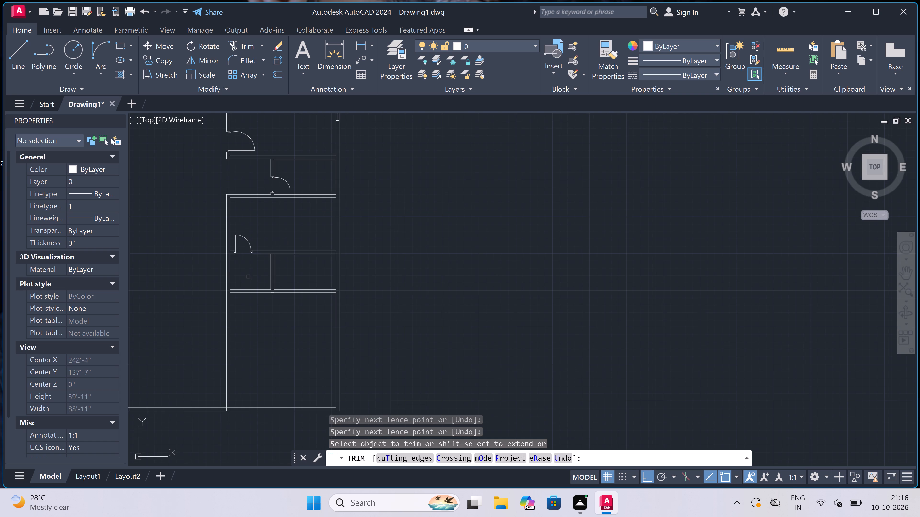
pyautogui.scroll(2, 224, 270)
pyautogui.press('Escape')
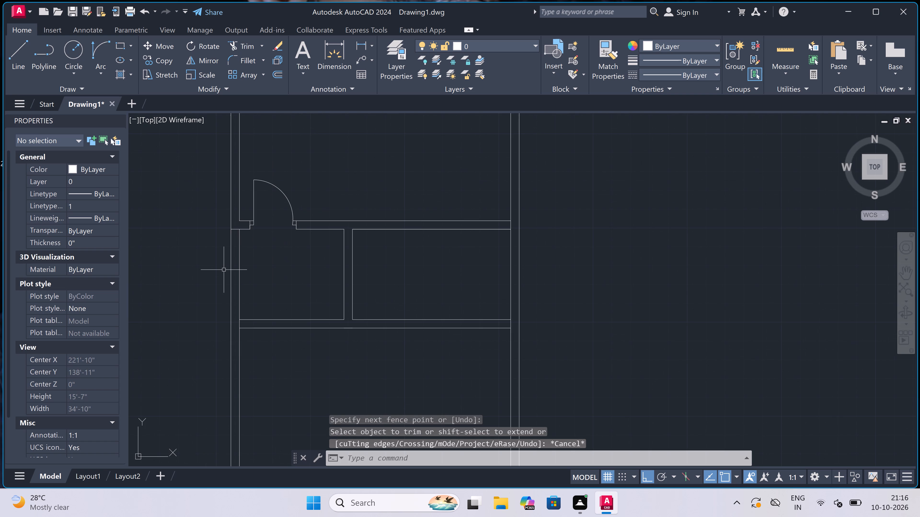
# Extend both lines of the narrow room's south wall west to the west wall's outer line.
pyautogui.write('ex')
pyautogui.press('space')
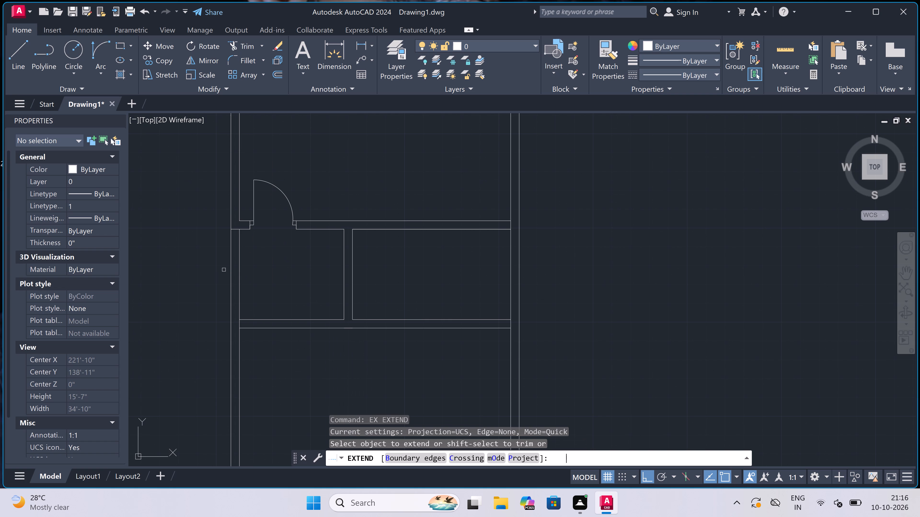
pyautogui.click(257, 300)
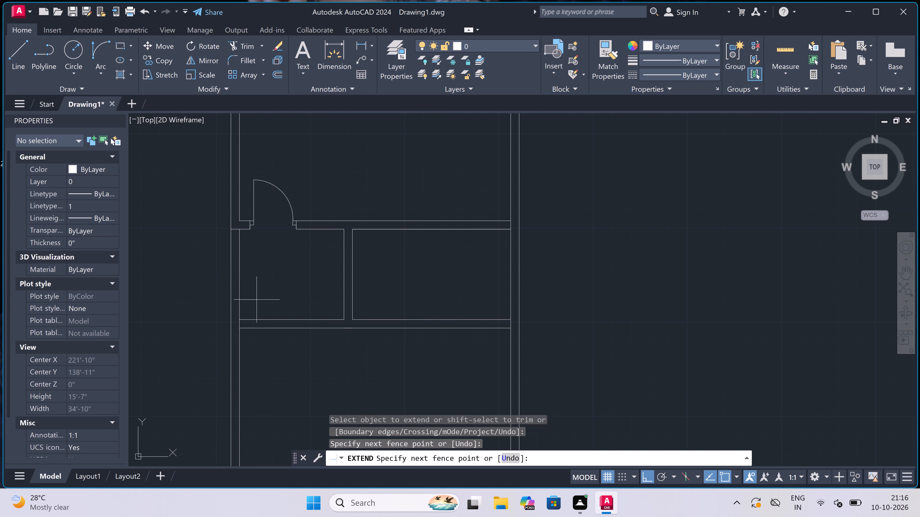
pyautogui.click(266, 355)
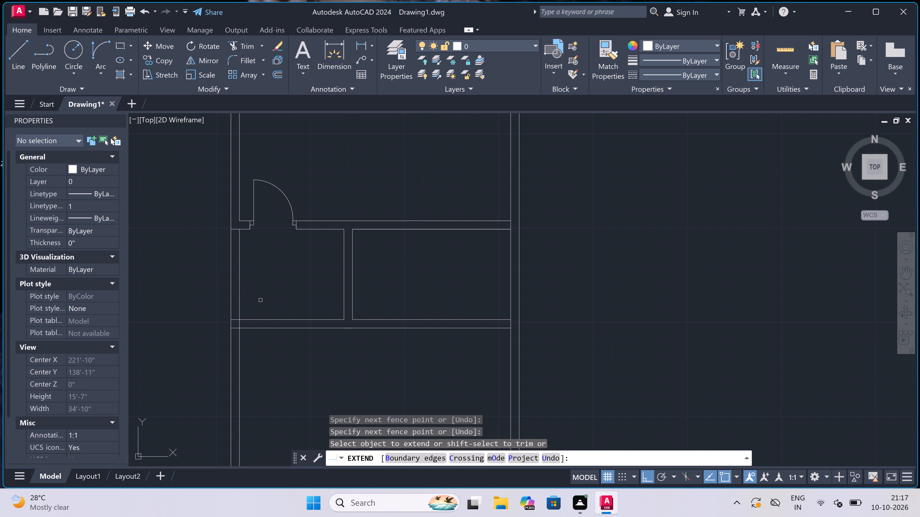
pyautogui.press('Escape')
# Trim both west wall lines between the door wall and the south wall to open the narrow room's west side.
pyautogui.write('tr')
pyautogui.press('space')
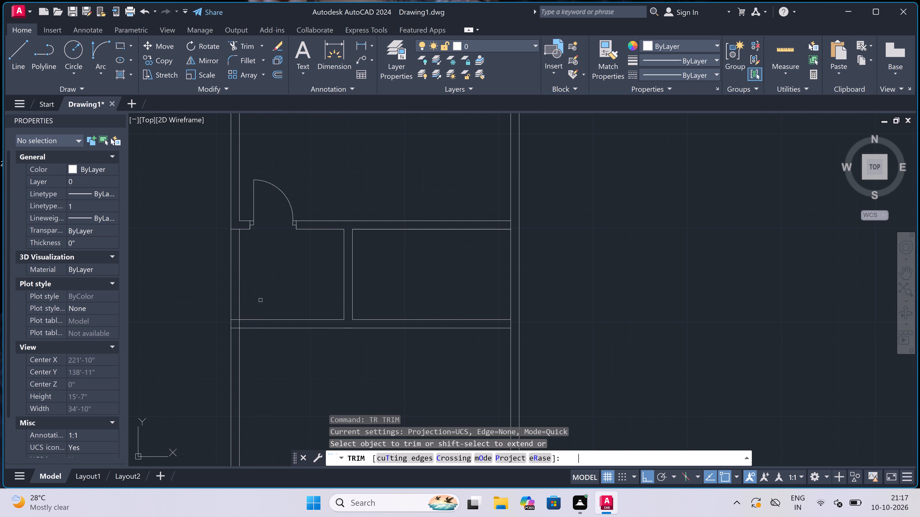
pyautogui.click(272, 277)
pyautogui.click(198, 288)
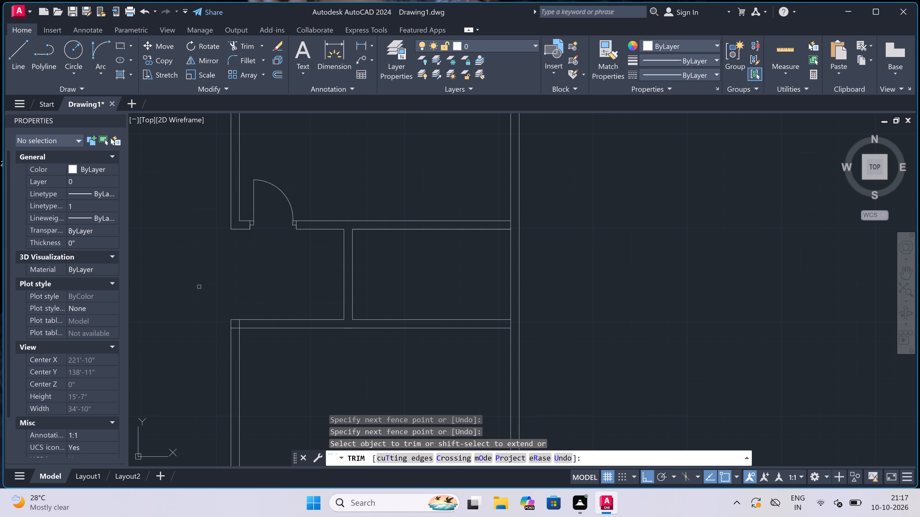
# Trim the overlapping inner wall lines where the south wall meets the west wall to form a clean corner.
pyautogui.scroll(3, 236, 337)
pyautogui.click(237, 328)
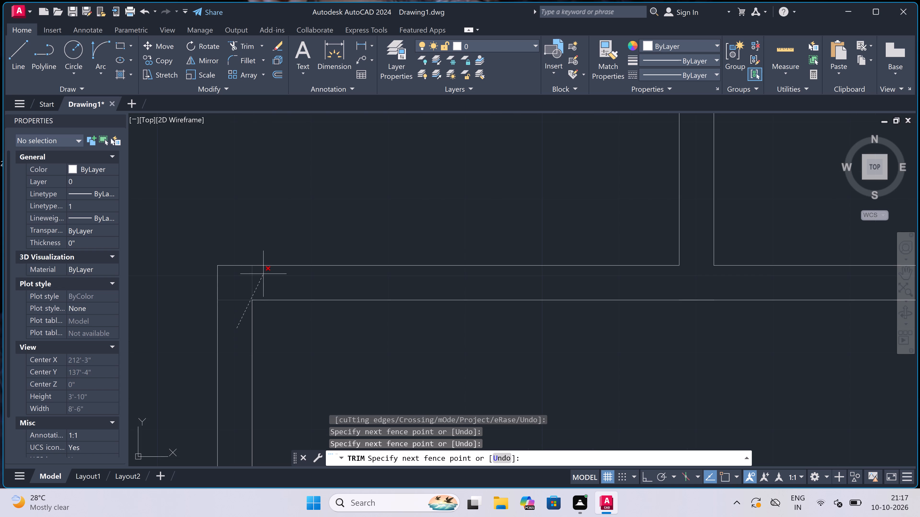
pyautogui.click(260, 274)
pyautogui.scroll(-3, 260, 274)
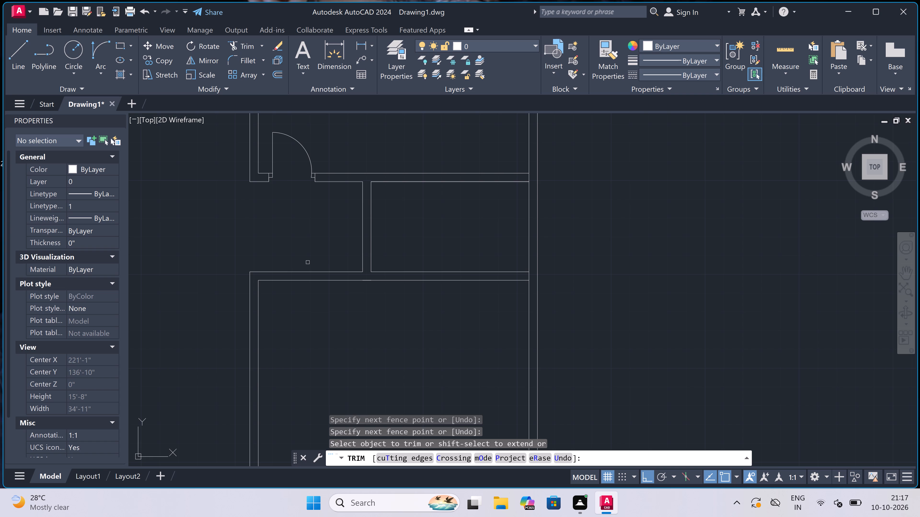
pyautogui.press('Escape')
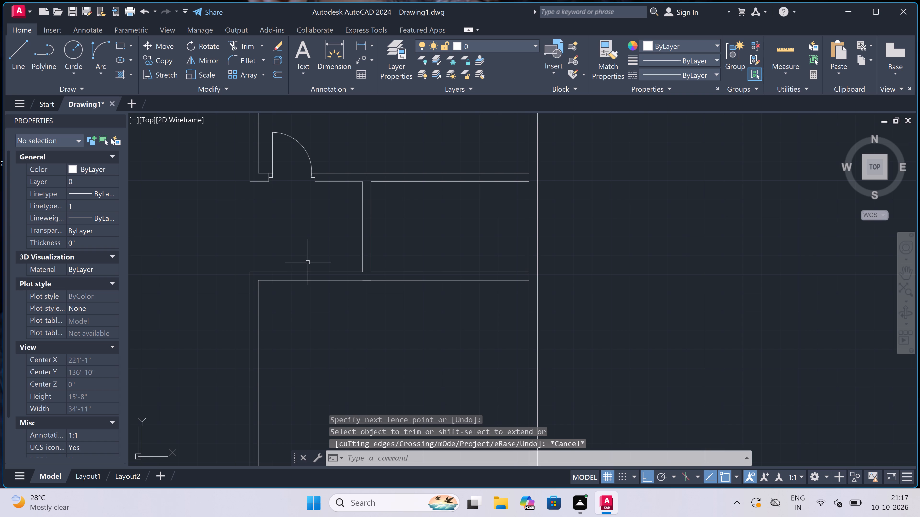
pyautogui.press('Escape')
# Draw a door jamb across the south wall near its west corner, with a 2" return from its midpoint and a 3' leaf line south.
pyautogui.write('l')
pyautogui.press('space')
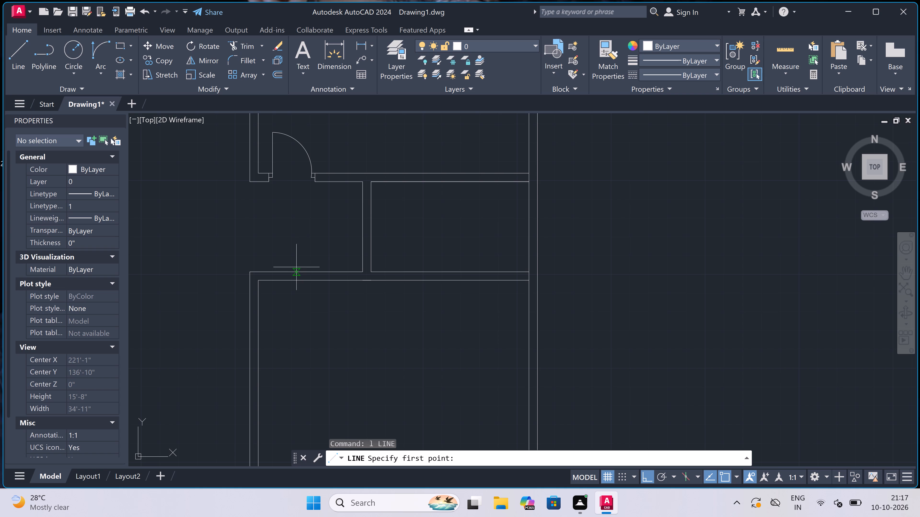
pyautogui.scroll(-2, 296, 268)
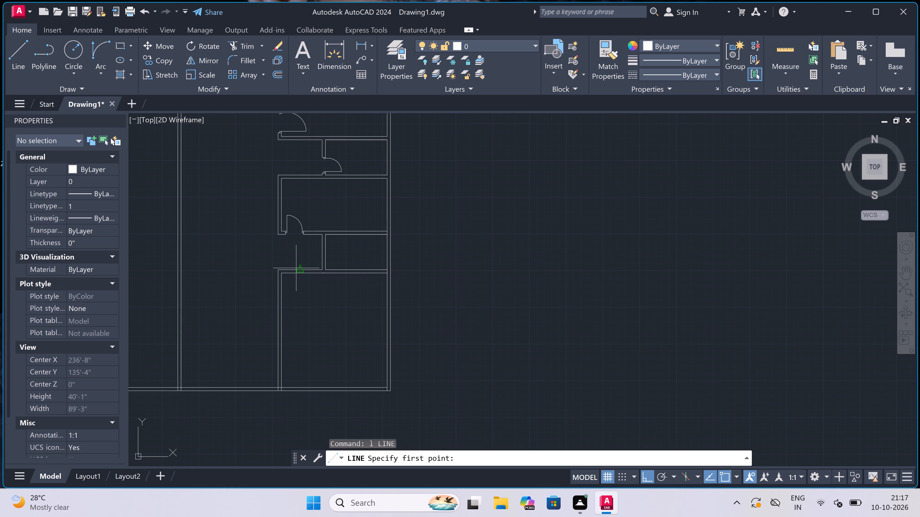
pyautogui.scroll(3, 296, 268)
pyautogui.scroll(-3, 296, 268)
pyautogui.scroll(3, 296, 268)
pyautogui.scroll(-4, 296, 268)
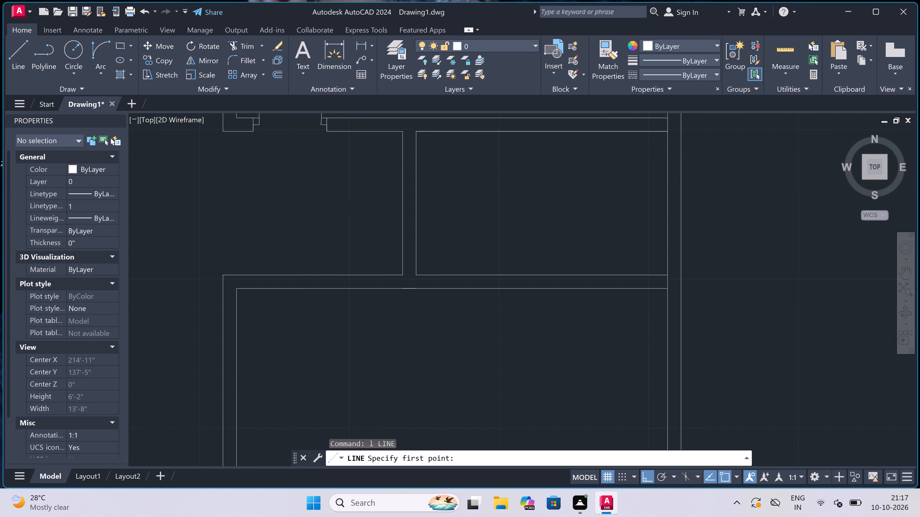
pyautogui.scroll(4, 296, 268)
pyautogui.scroll(-4, 296, 268)
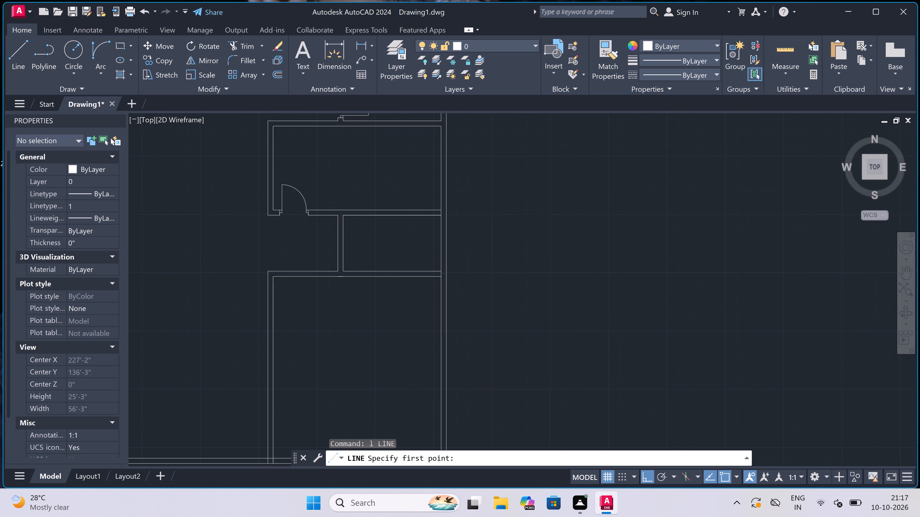
pyautogui.scroll(2, 296, 268)
pyautogui.scroll(-1, 276, 278)
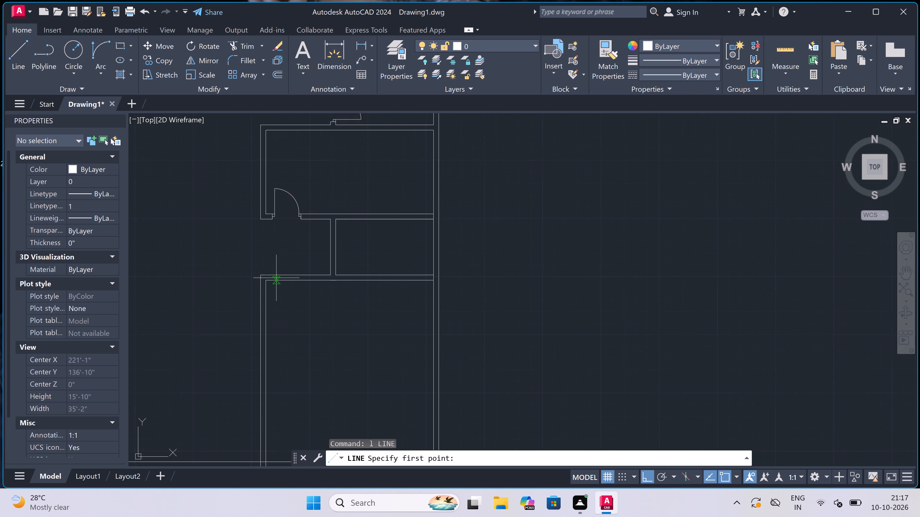
pyautogui.scroll(-1, 276, 278)
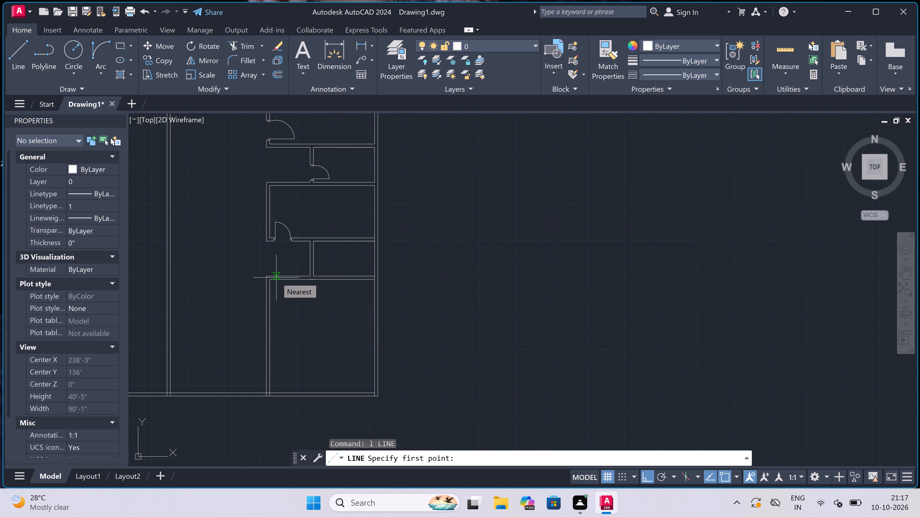
pyautogui.scroll(3, 276, 278)
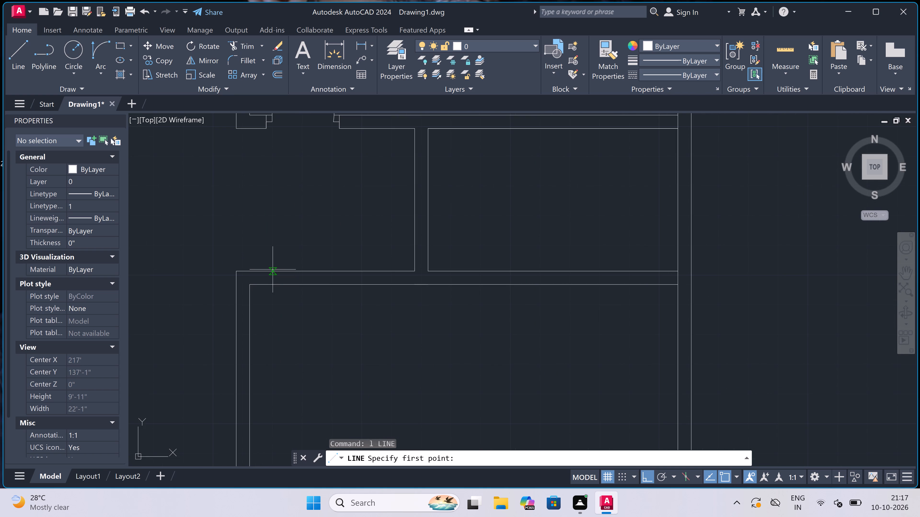
pyautogui.click(271, 270)
pyautogui.click(271, 282)
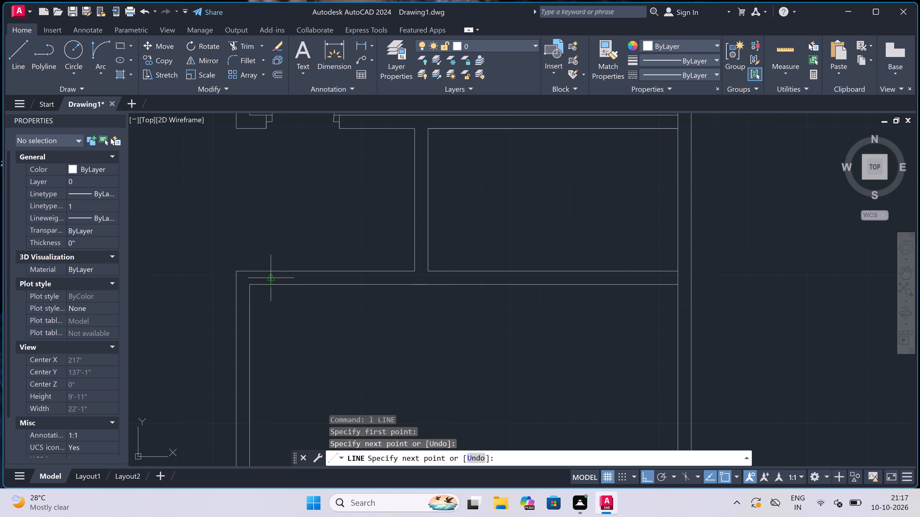
pyautogui.click(269, 275)
pyautogui.press('2')
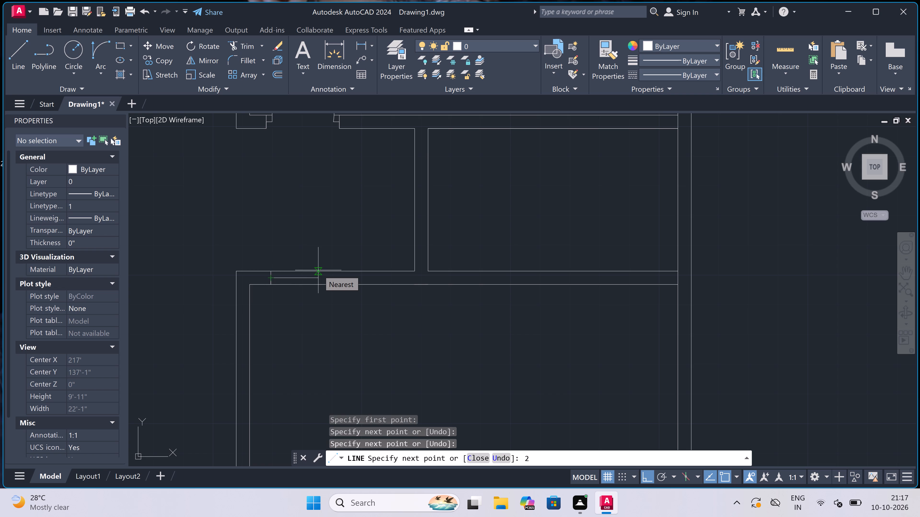
pyautogui.write('"')
pyautogui.press('space')
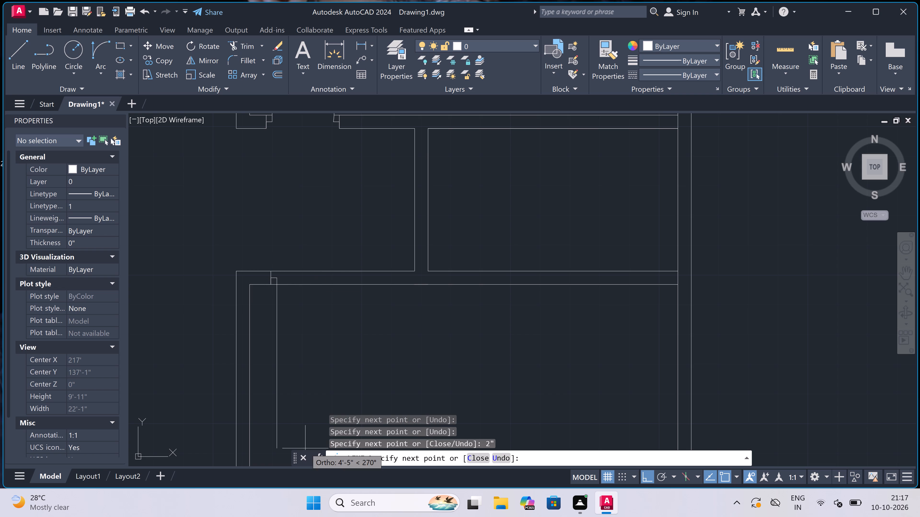
pyautogui.write("3'")
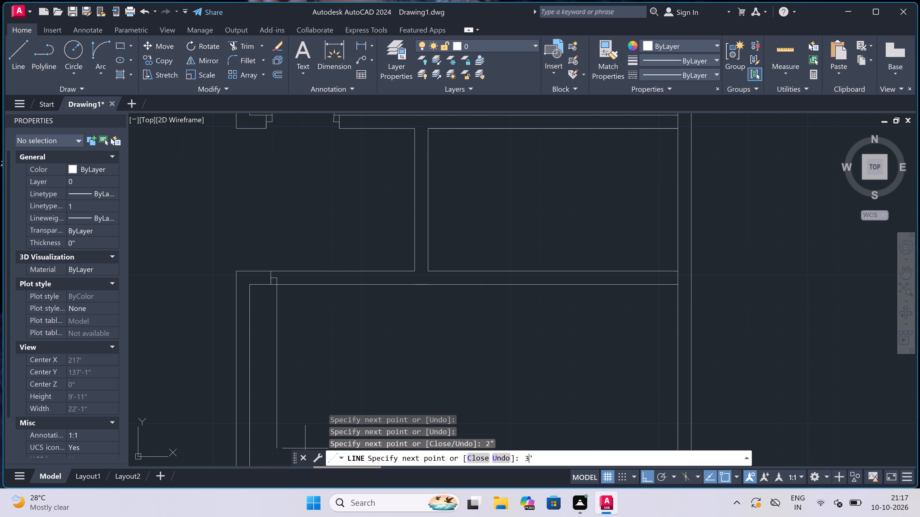
pyautogui.press('space')
pyautogui.press('Escape')
# Draw the opposite door jamb across the south wall, with a 2" return west from its midpoint.
pyautogui.press('space')
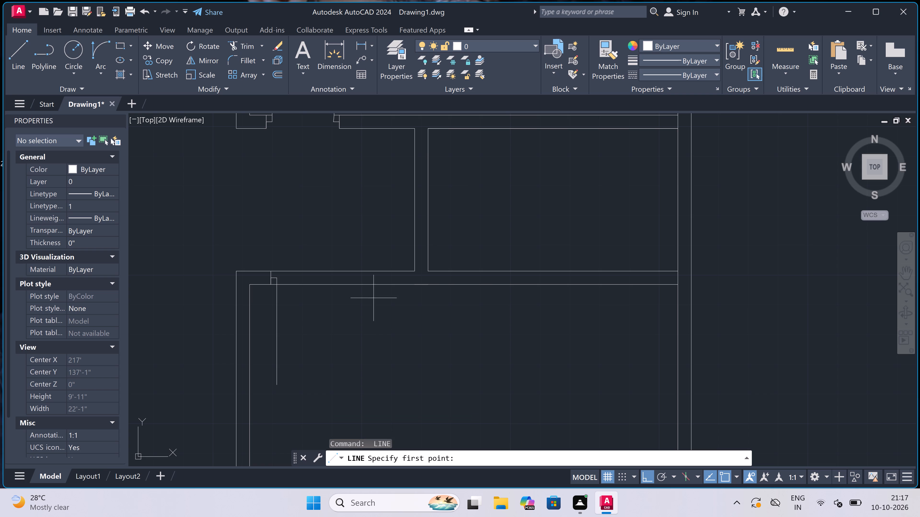
pyautogui.click(370, 284)
pyautogui.click(372, 271)
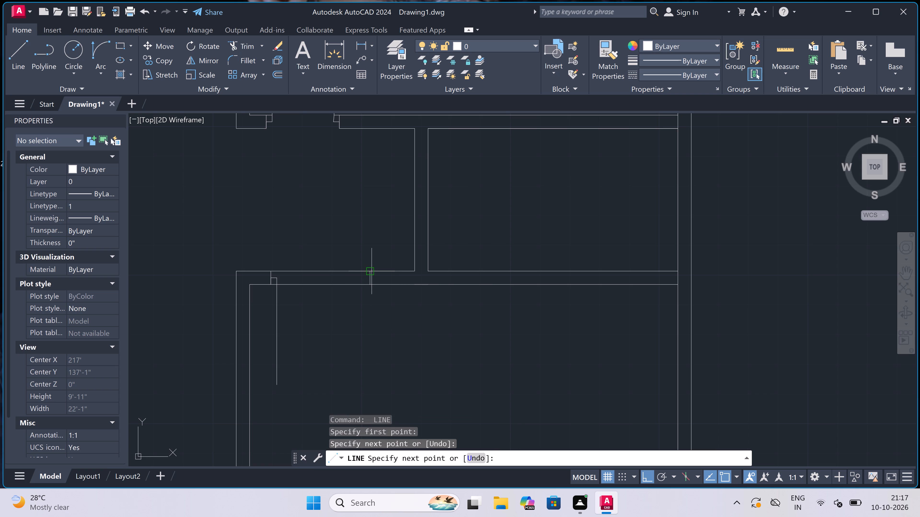
pyautogui.click(371, 278)
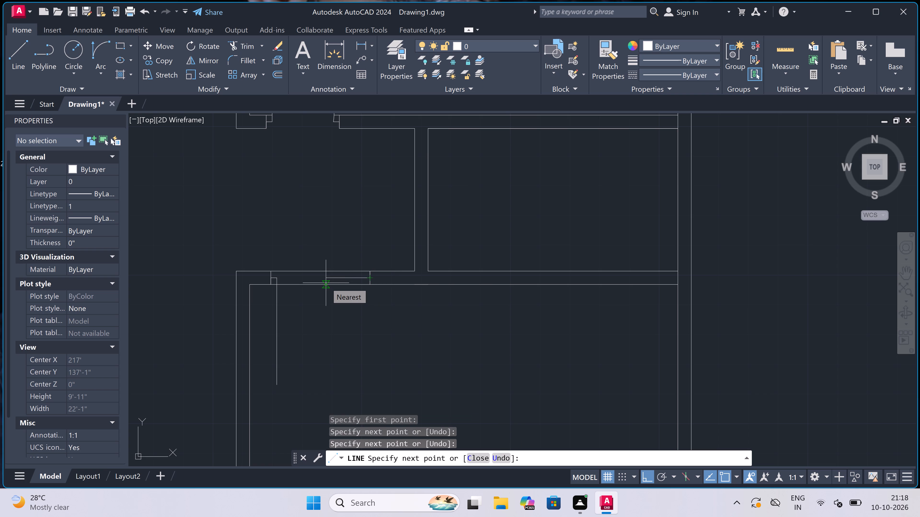
pyautogui.press('2')
pyautogui.write('"')
pyautogui.press('space')
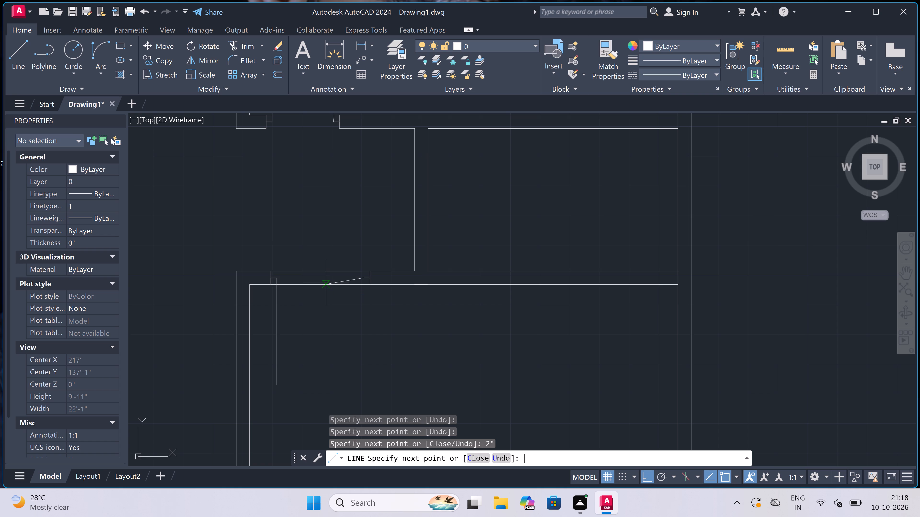
pyautogui.press('Escape')
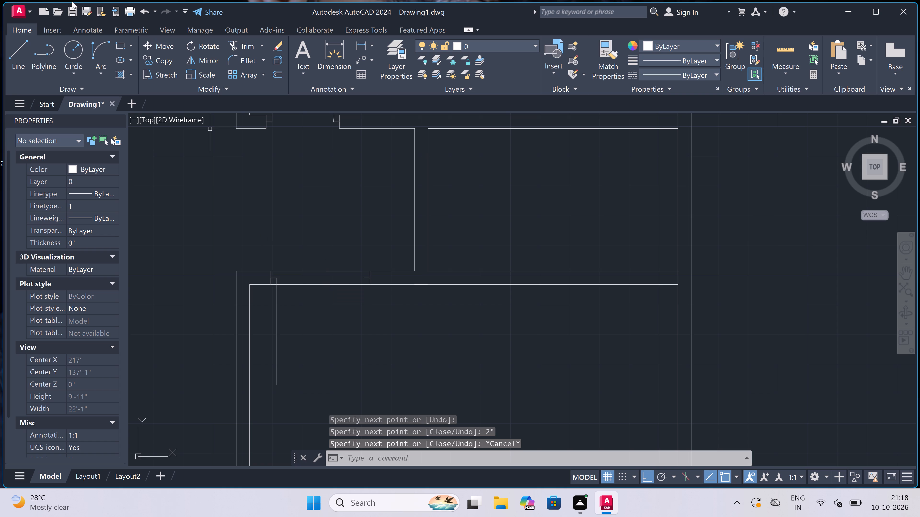
# Draw the door swing arc from the south end of the 3' leaf to the opposite jamb's return, bulging southeast.
pyautogui.click(102, 45)
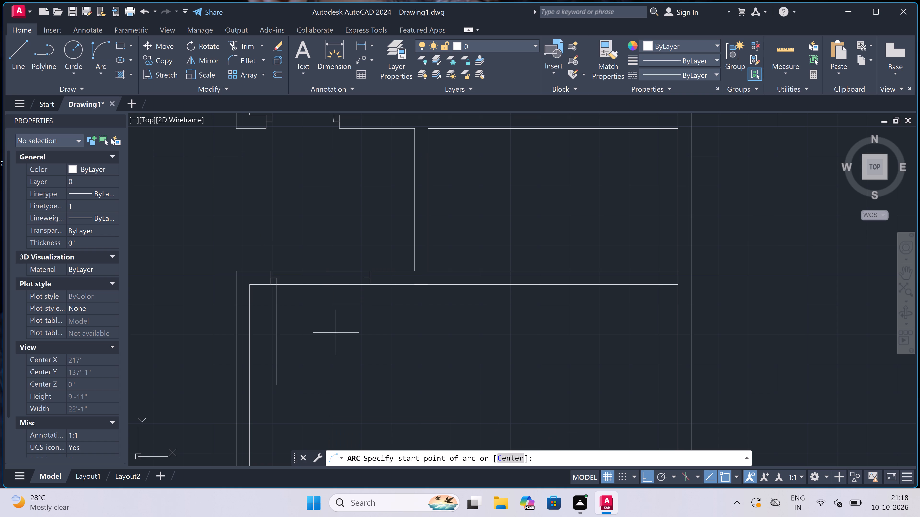
pyautogui.click(274, 383)
pyautogui.click(362, 277)
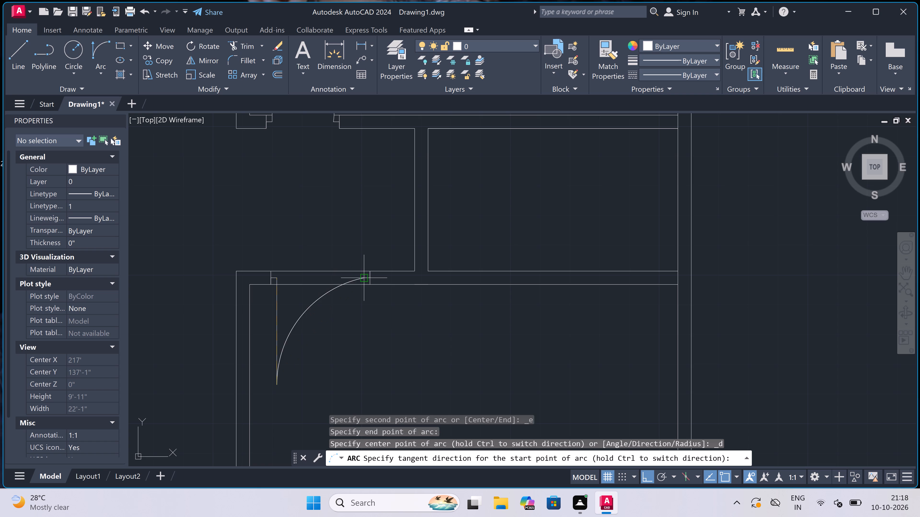
pyautogui.click(388, 327)
# Trim both south wall lines between the two jambs to open the 3' leaf doorway.
pyautogui.write('tr')
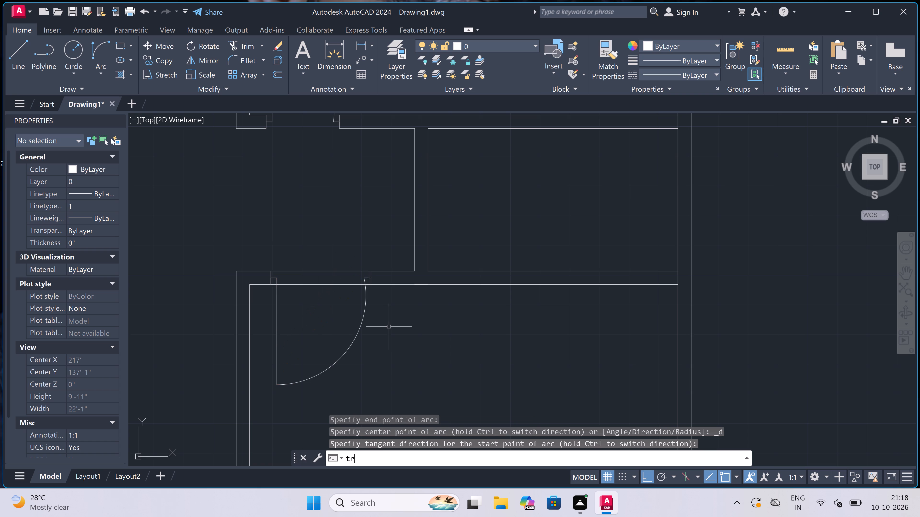
pyautogui.press('space')
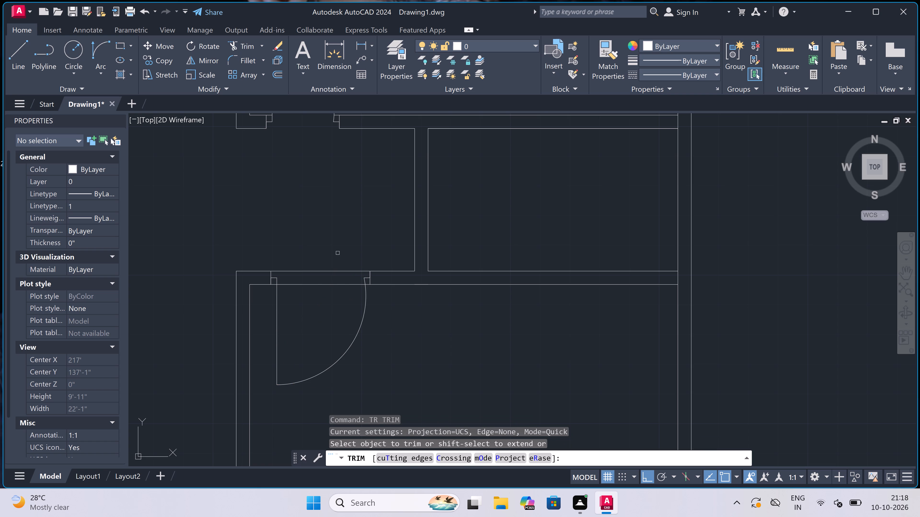
pyautogui.click(337, 251)
pyautogui.click(329, 319)
pyautogui.scroll(-3, 331, 301)
pyautogui.scroll(2, 350, 284)
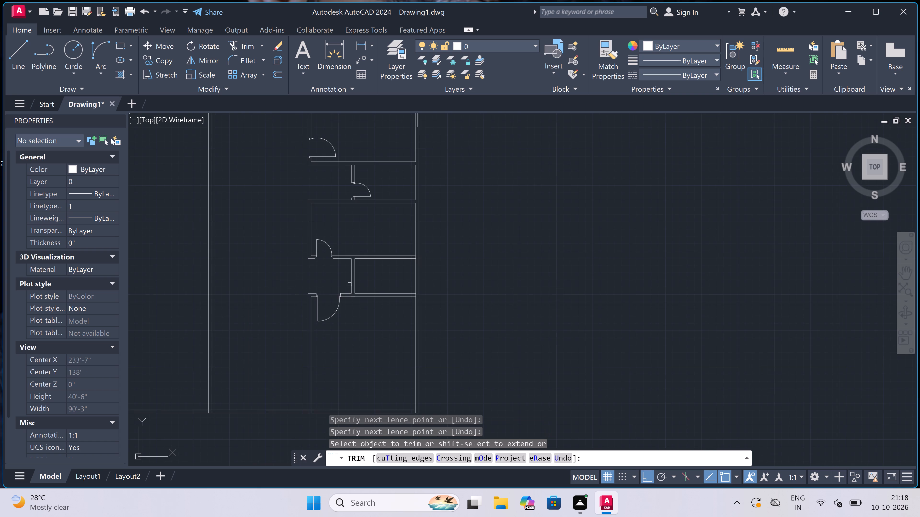
pyautogui.scroll(2, 383, 287)
pyautogui.press('Escape')
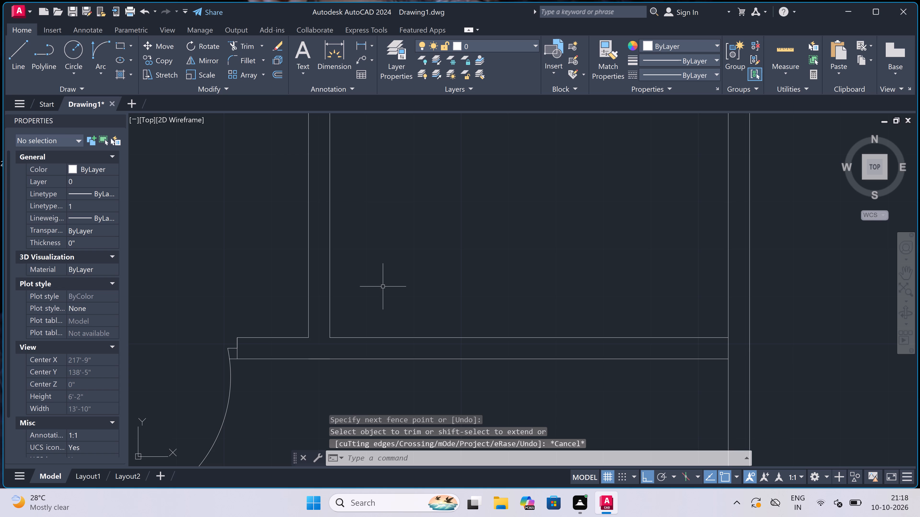
# Draw a jamb across the small room's south wall just east of the partition, with a 2" return east and a 2' leaf line north.
pyautogui.write('l')
pyautogui.press('space')
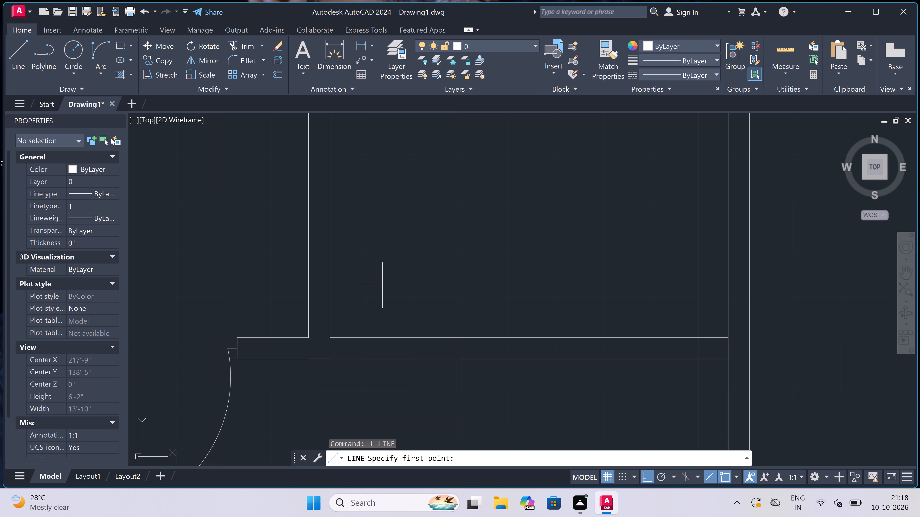
pyautogui.click(353, 334)
pyautogui.click(357, 358)
pyautogui.click(355, 349)
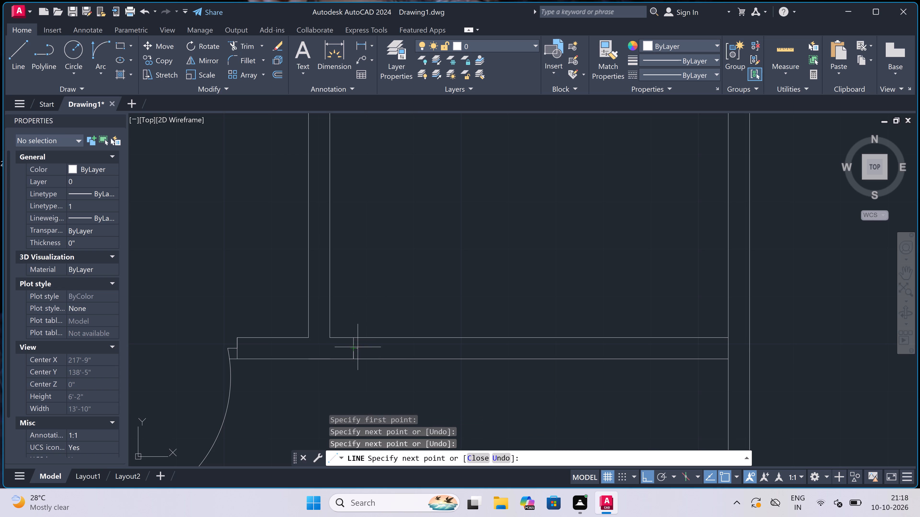
pyautogui.press('2')
pyautogui.write('"')
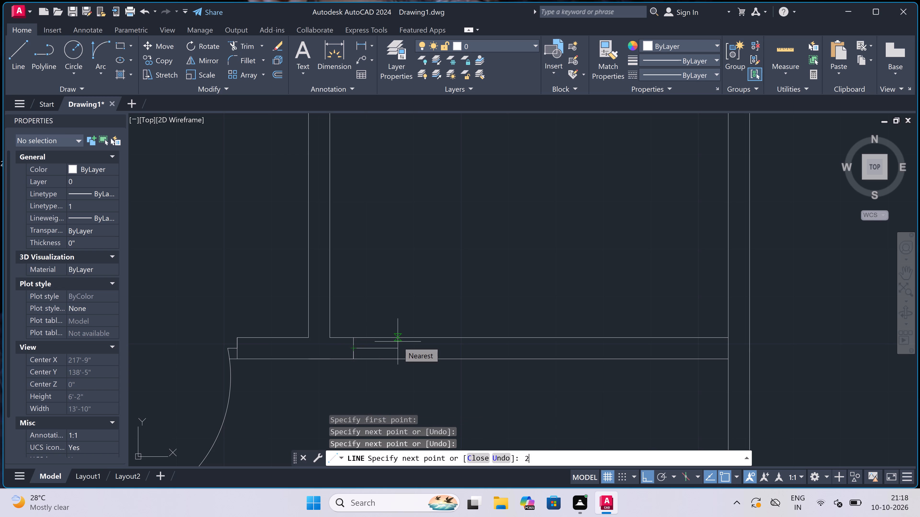
pyautogui.press('space')
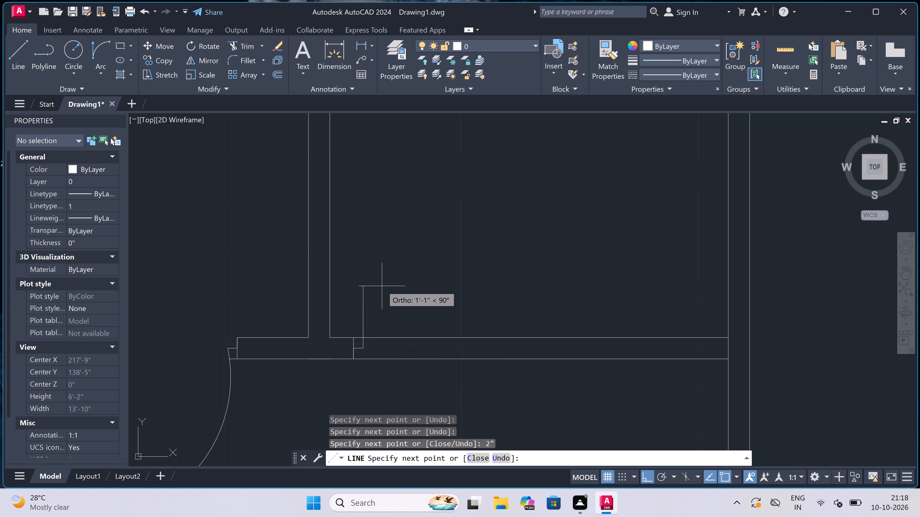
pyautogui.write("2'")
pyautogui.press('space')
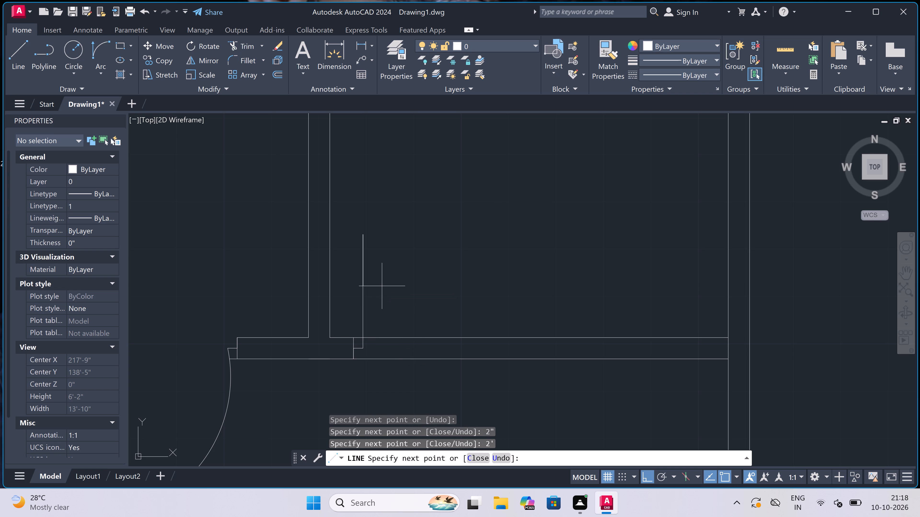
pyautogui.press('Escape')
# Draw the opposite jamb across the small room's south wall, with a 2" return west from its midpoint.
pyautogui.press('space')
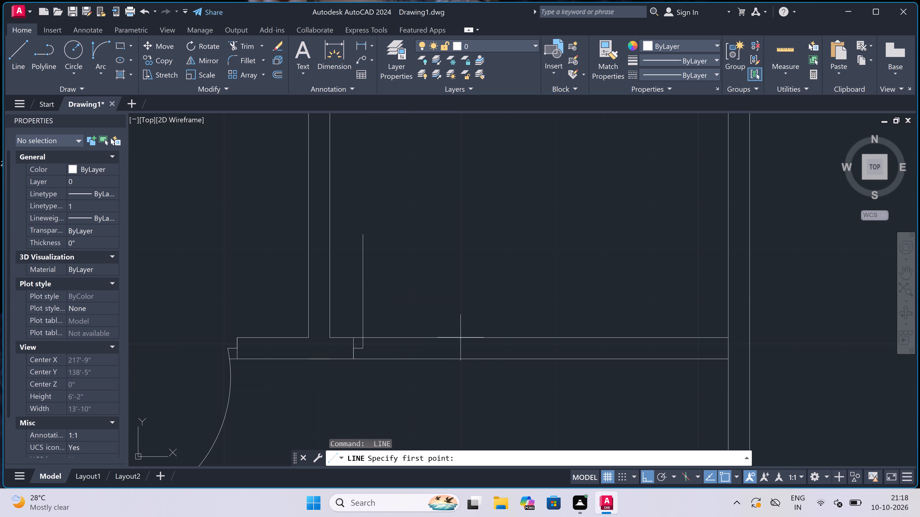
pyautogui.click(472, 337)
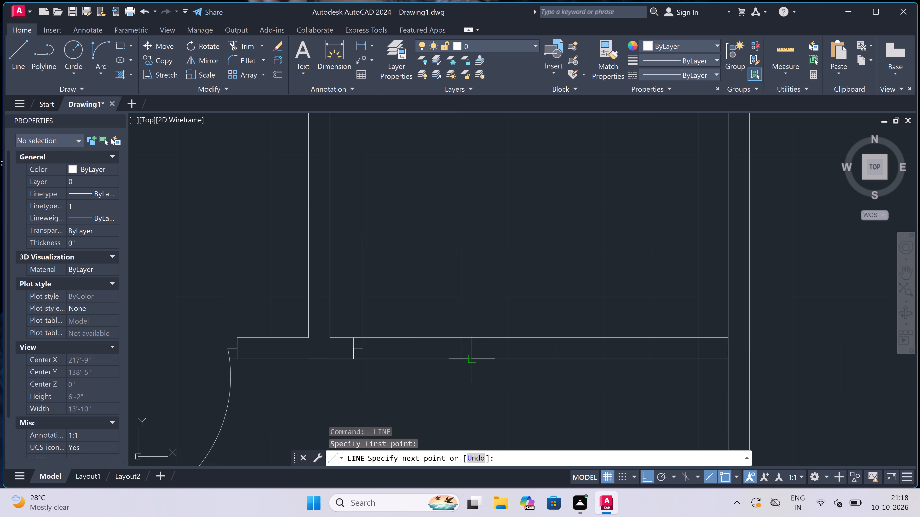
pyautogui.click(472, 356)
pyautogui.click(472, 346)
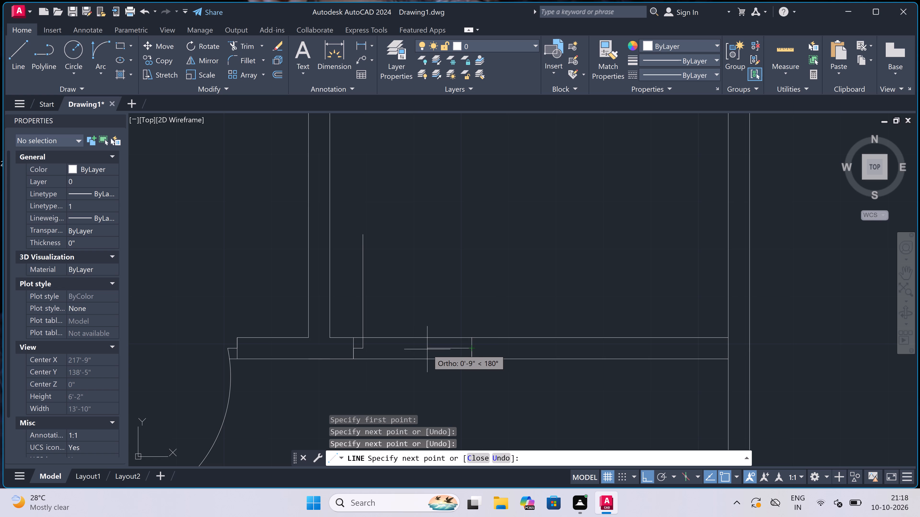
pyautogui.press('2')
pyautogui.write('"')
pyautogui.press('space')
pyautogui.press('Escape')
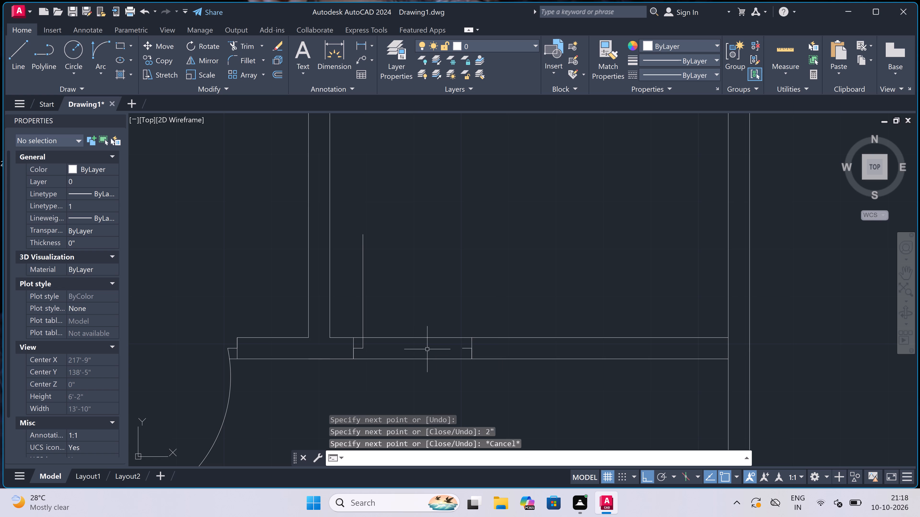
# Draw the swing arc from the north end of the 2' leaf to the opposite jamb's return, bulging northeast.
pyautogui.click(105, 49)
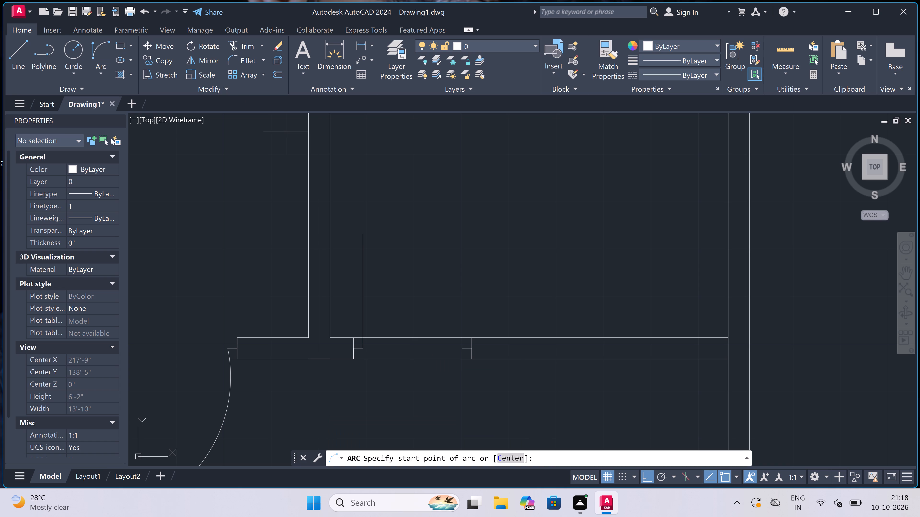
pyautogui.click(361, 235)
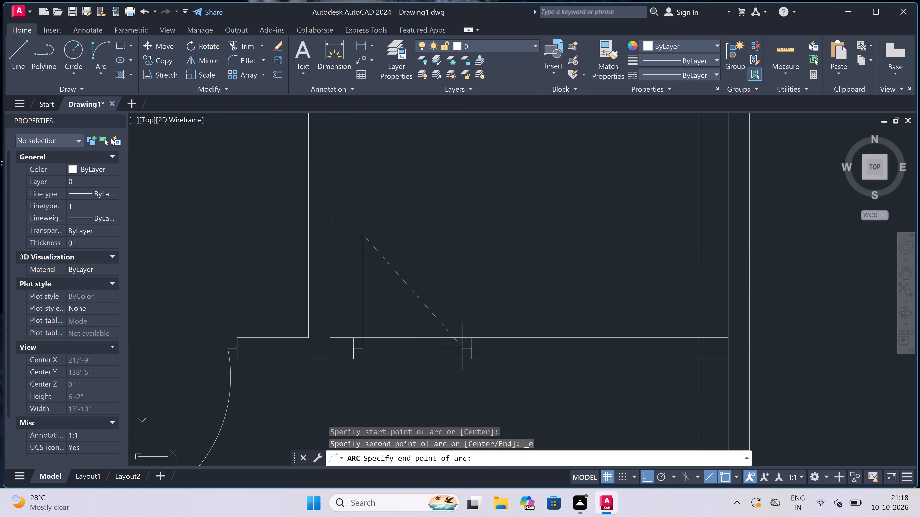
pyautogui.click(463, 349)
pyautogui.click(482, 231)
# Trim both south wall lines between the small room's door jambs to open the doorway.
pyautogui.write('tr')
pyautogui.press('space')
pyautogui.scroll(-1, 393, 230)
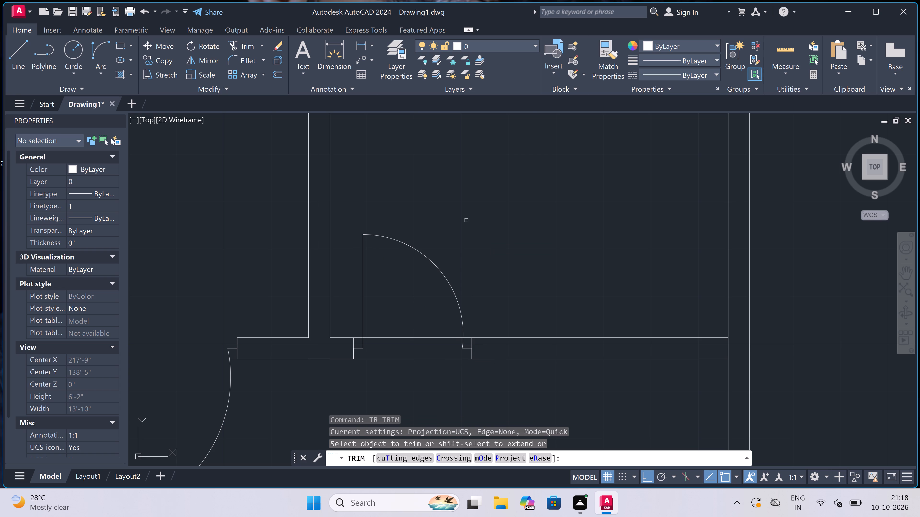
pyautogui.scroll(-2, 436, 223)
pyautogui.scroll(3, 404, 262)
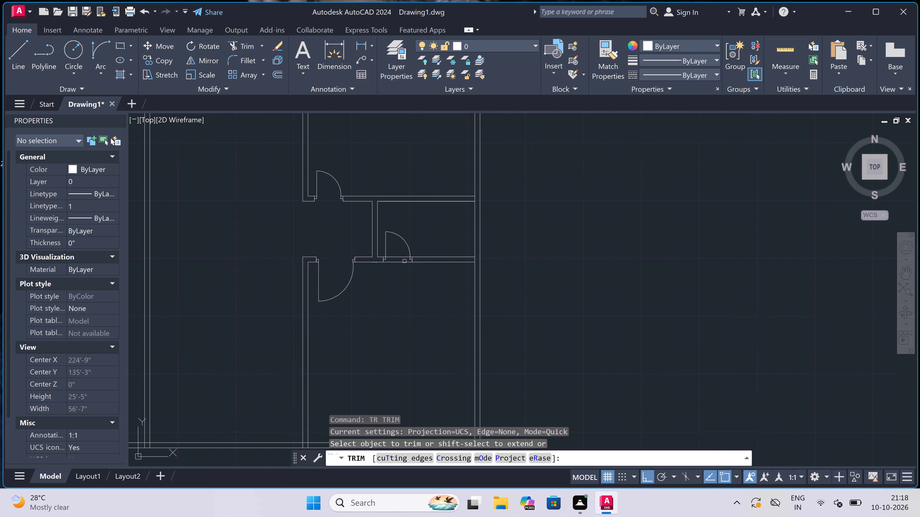
pyautogui.click(385, 219)
pyautogui.click(388, 313)
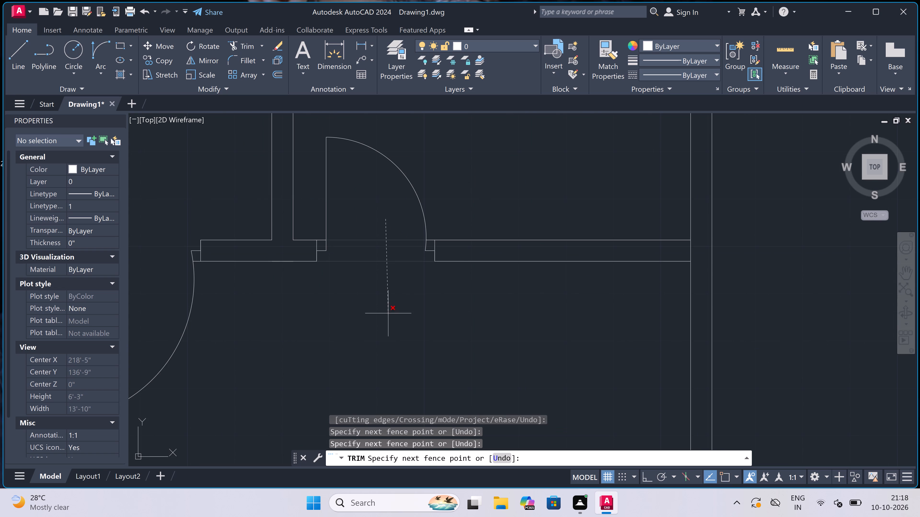
# Trim the inner east wall line where the small room's south and north walls meet it, opening both wall junctions.
pyautogui.scroll(-3, 387, 306)
pyautogui.scroll(3, 450, 293)
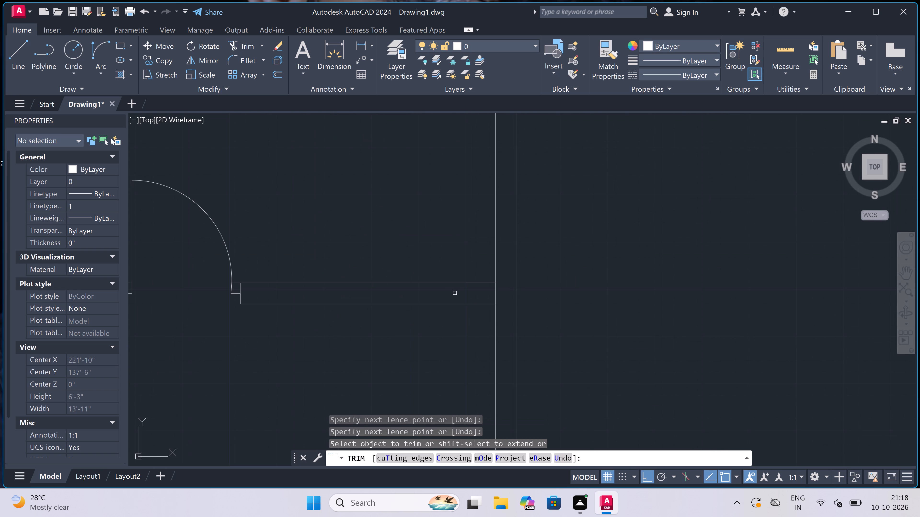
pyautogui.scroll(3, 506, 295)
pyautogui.click(491, 277)
pyautogui.click(413, 291)
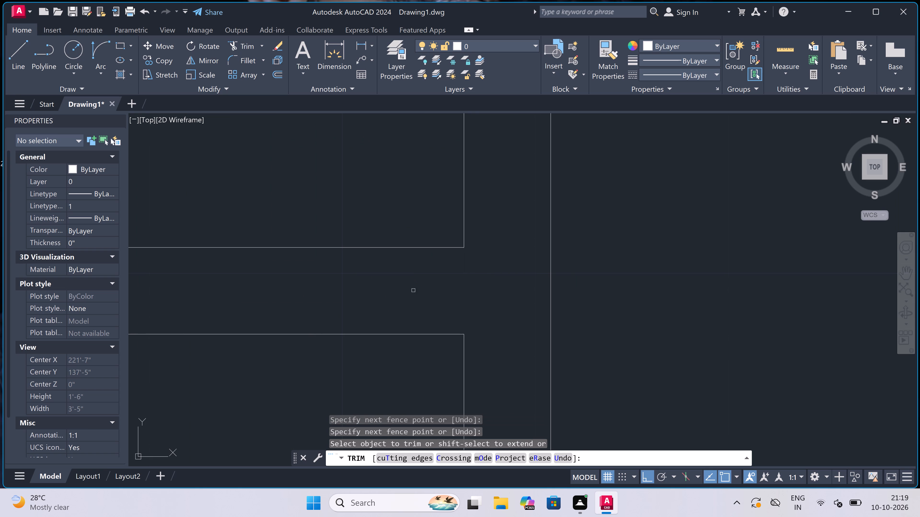
pyautogui.scroll(-6, 413, 290)
pyautogui.scroll(4, 415, 228)
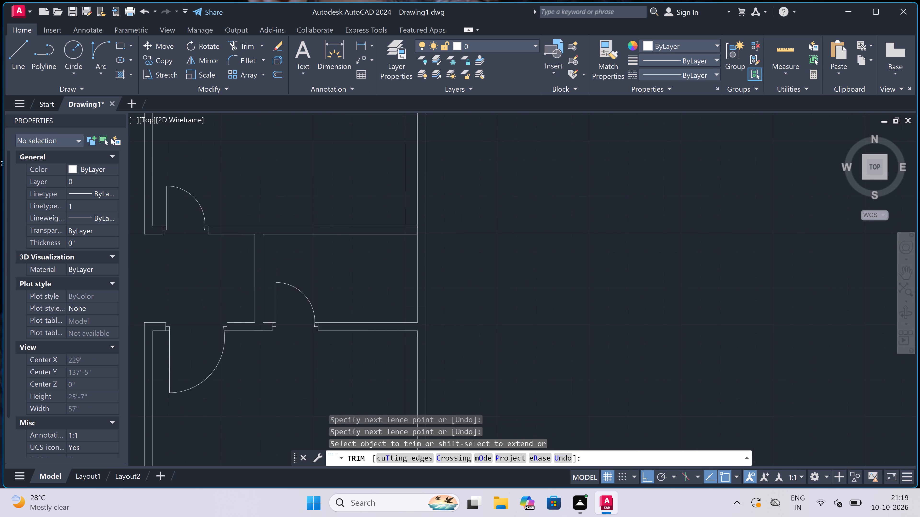
pyautogui.scroll(3, 430, 234)
pyautogui.click(432, 232)
pyautogui.click(366, 237)
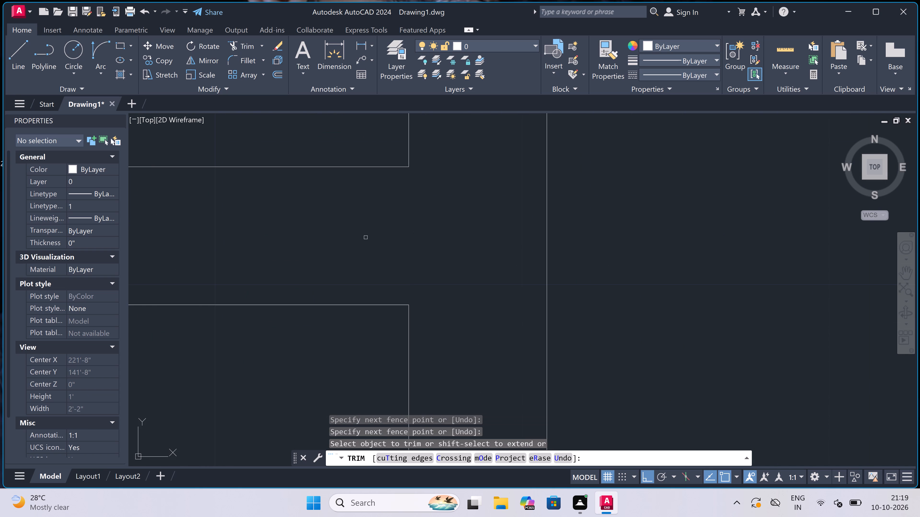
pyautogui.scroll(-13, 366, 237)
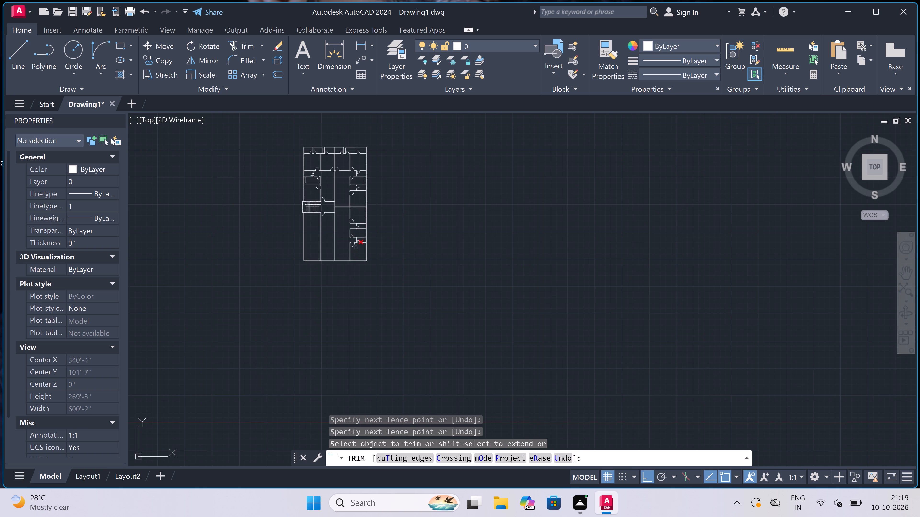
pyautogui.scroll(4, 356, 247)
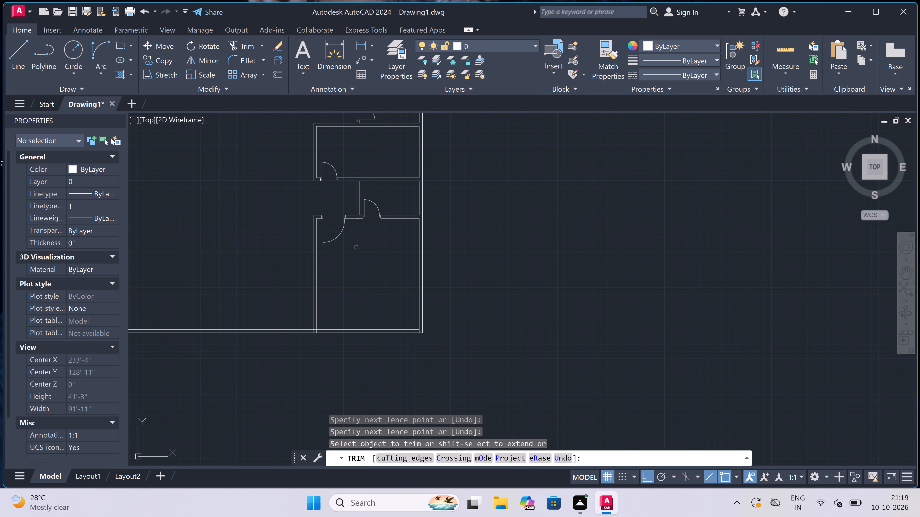
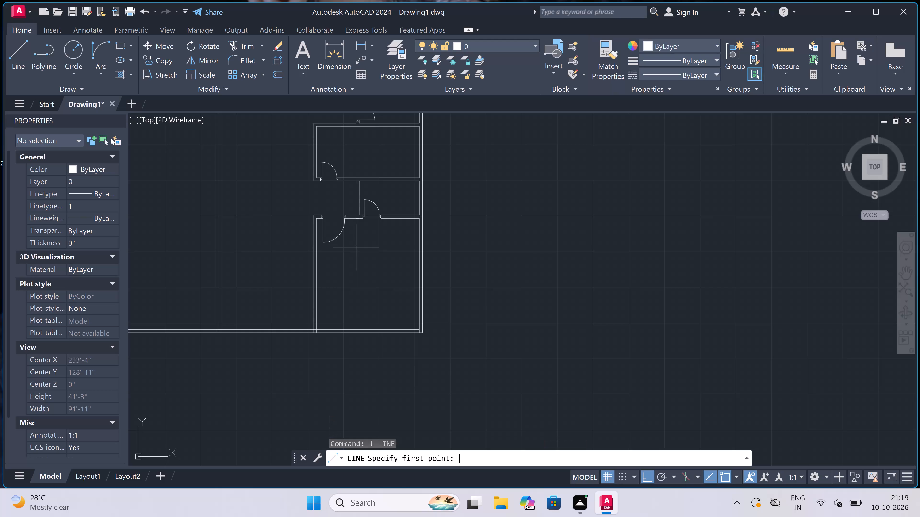
# Outline a strip along the plan's south side, 4'4.5" south from the southeast corner, west across the full width, and north to the southwest corner.
pyautogui.scroll(-1, 356, 247)
pyautogui.scroll(2, 394, 341)
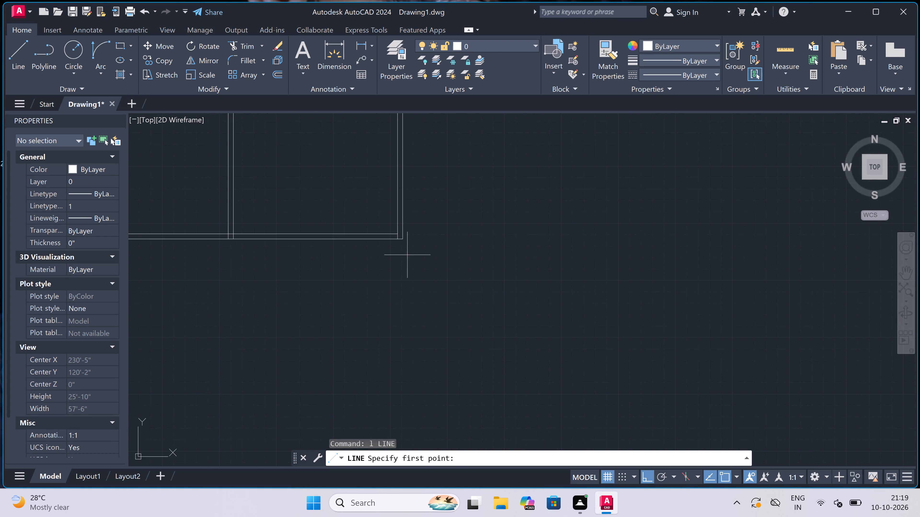
pyautogui.click(405, 239)
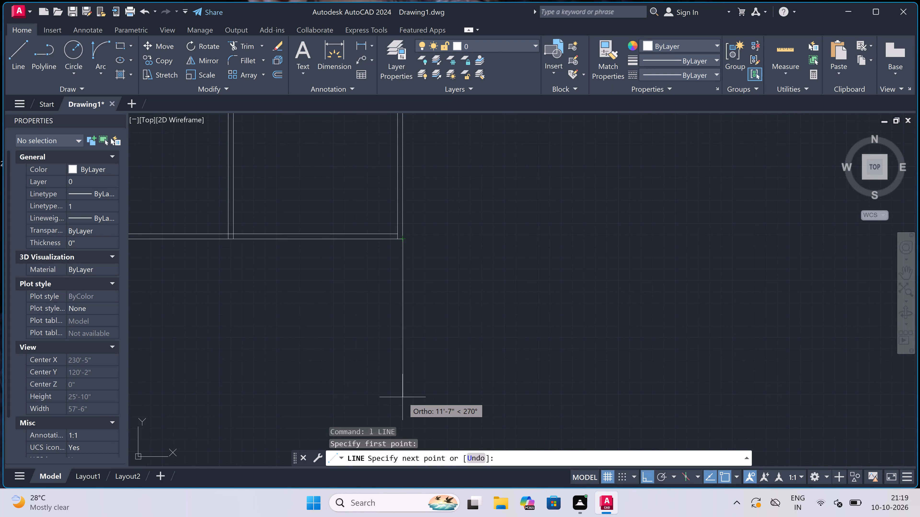
pyautogui.write("4'4")
pyautogui.press('.')
pyautogui.press('5')
pyautogui.write('"')
pyautogui.press('space')
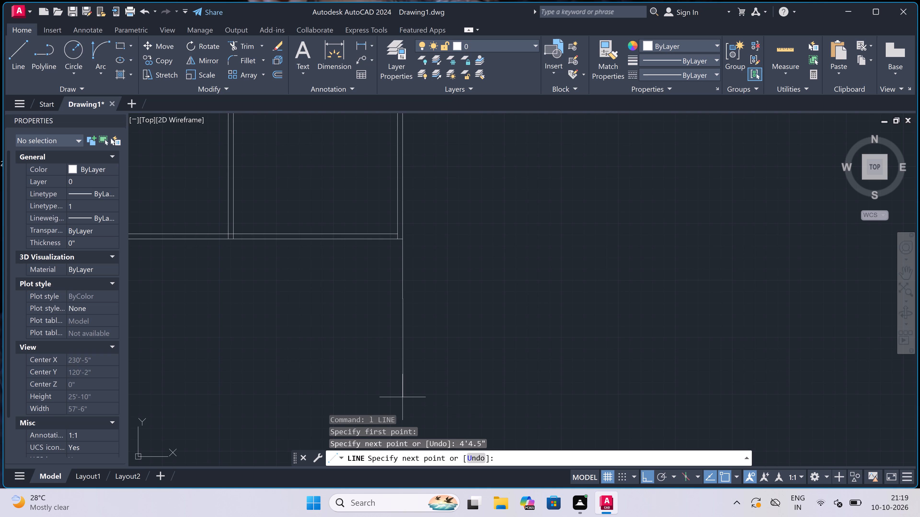
pyautogui.scroll(-5, 402, 391)
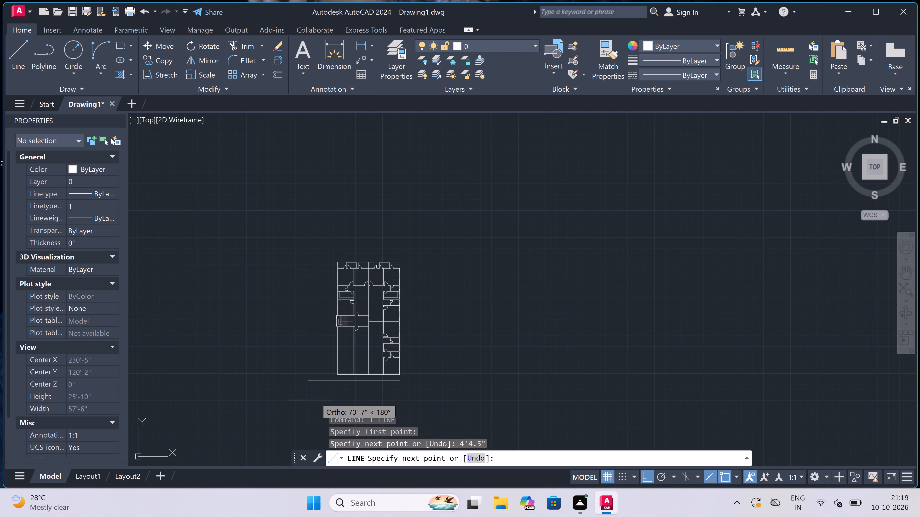
pyautogui.scroll(3, 337, 390)
pyautogui.scroll(3, 345, 360)
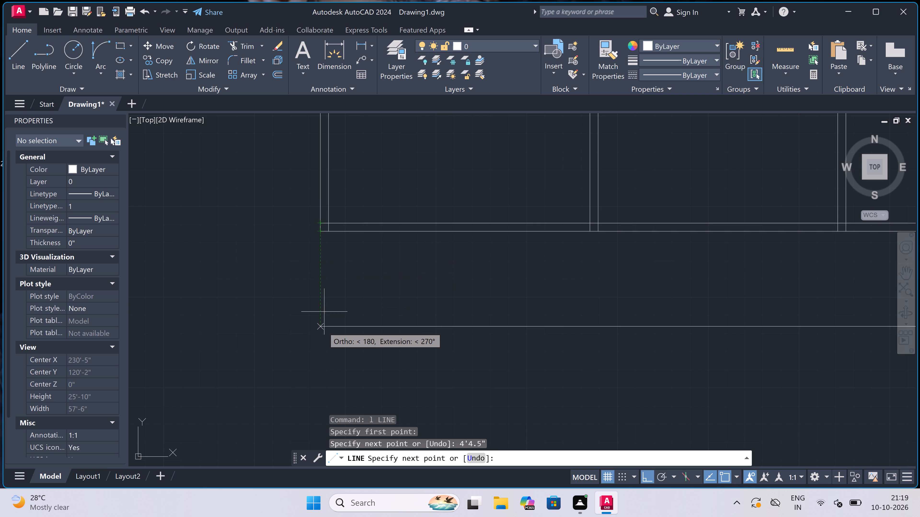
pyautogui.click(320, 328)
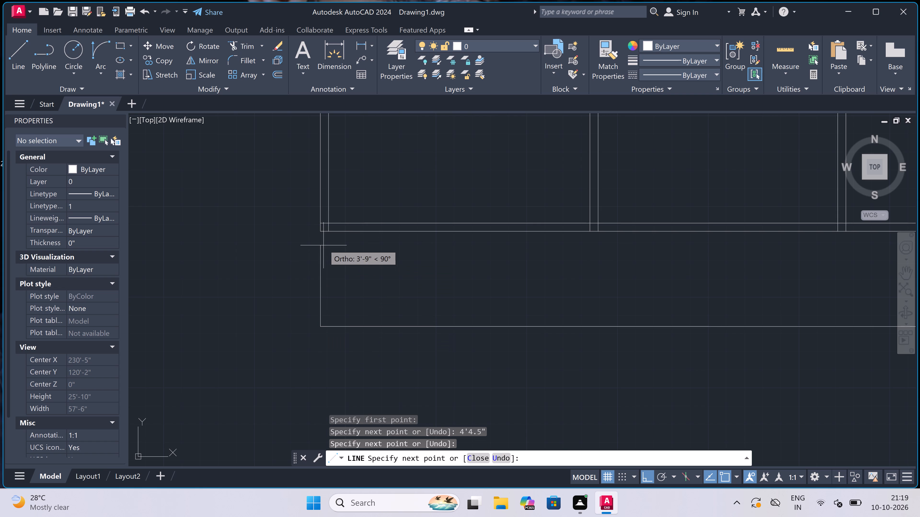
pyautogui.click(323, 233)
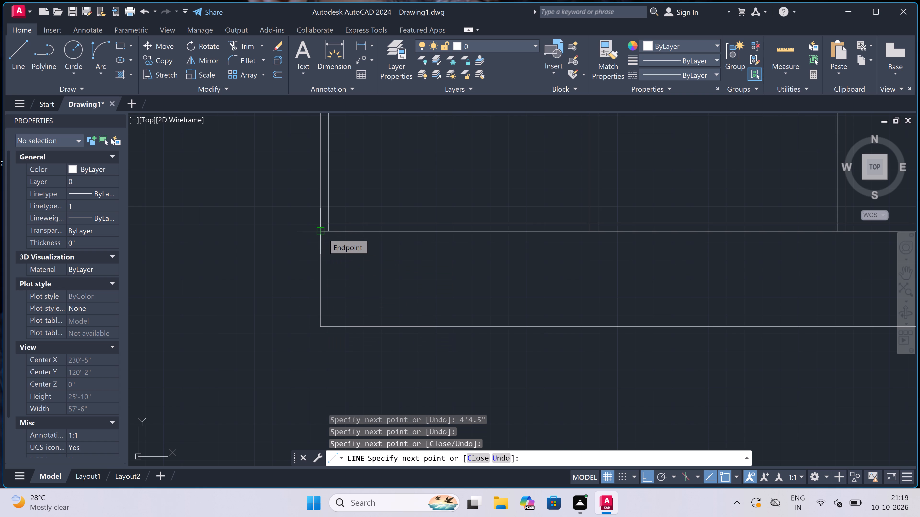
pyautogui.press('Escape')
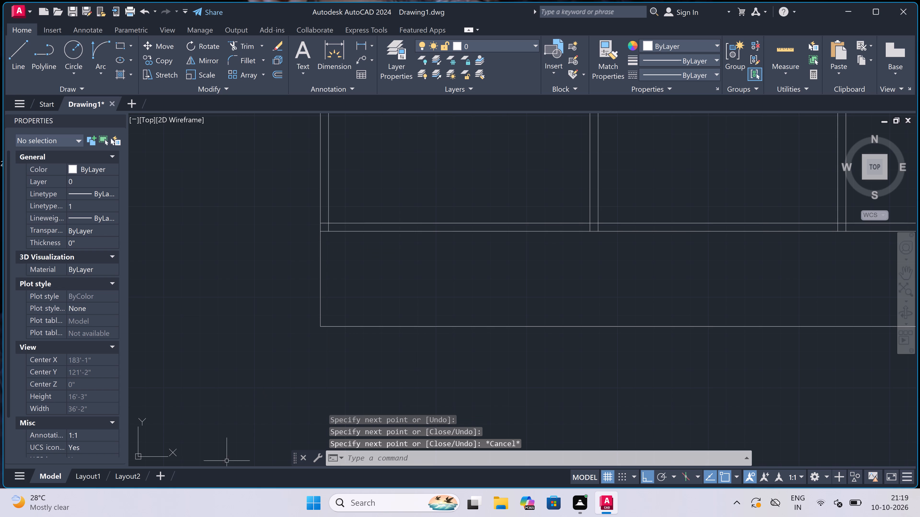
# Draw a 4.5" thick partition across the south strip, starting 7' east of its southwest corner and reaching the south wall's inner line.
pyautogui.scroll(-4, 285, 166)
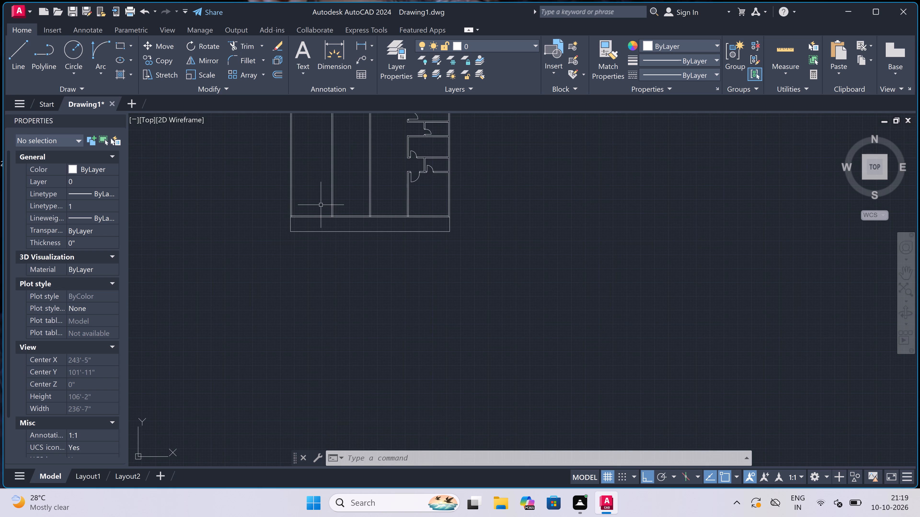
pyautogui.write('l')
pyautogui.press('space')
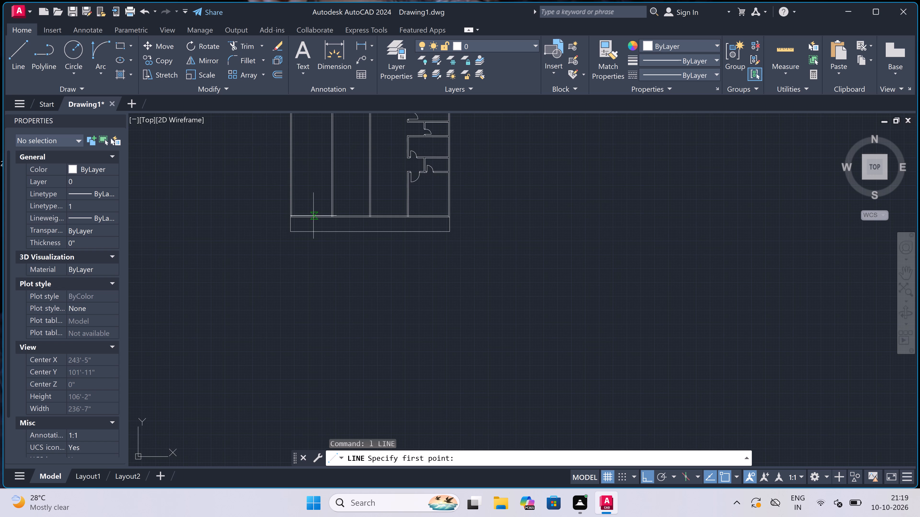
pyautogui.scroll(4, 312, 216)
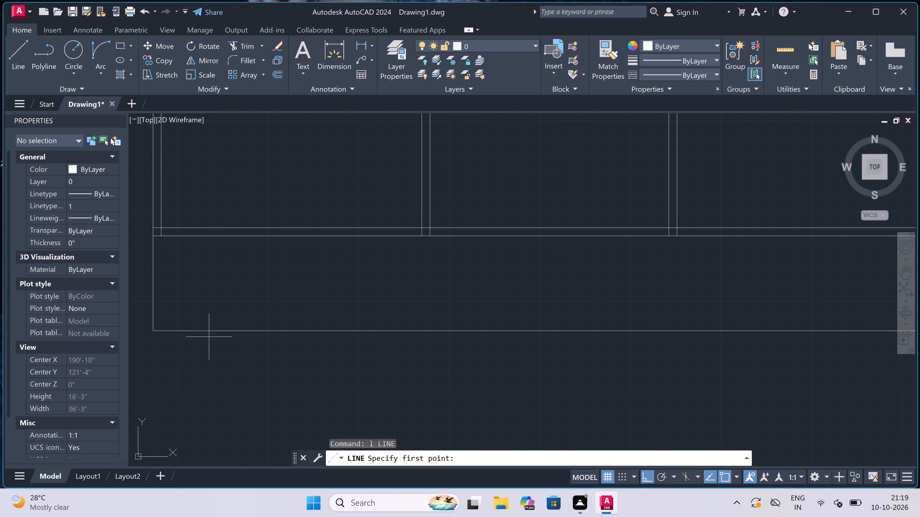
pyautogui.click(151, 328)
pyautogui.write("7'")
pyautogui.press('space')
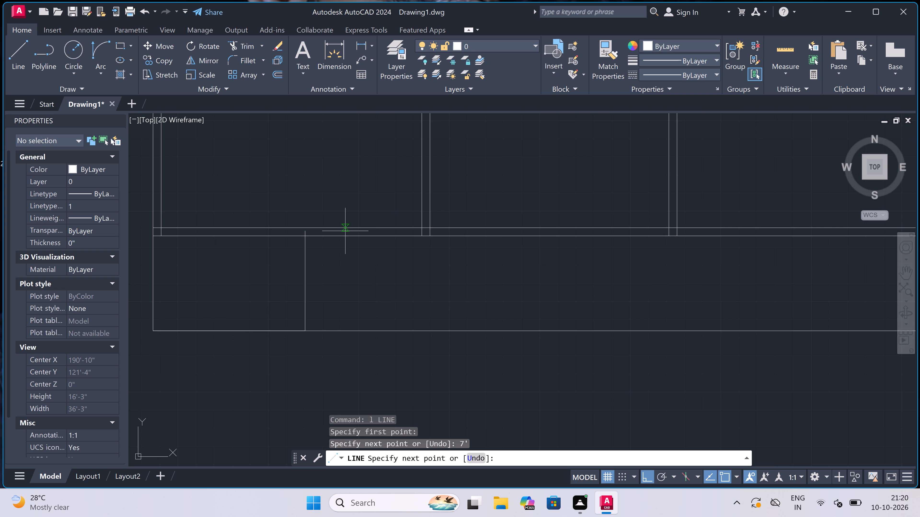
pyautogui.click(305, 228)
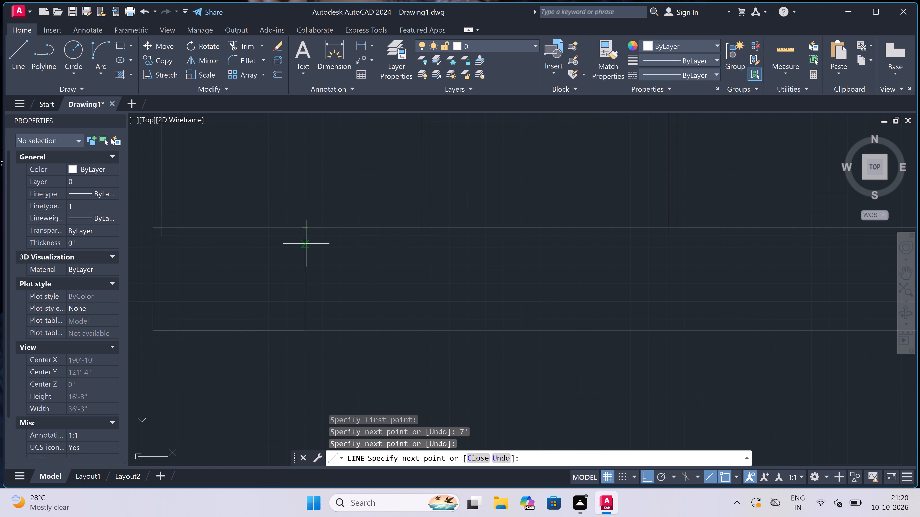
pyautogui.write('4.5')
pyautogui.write('"')
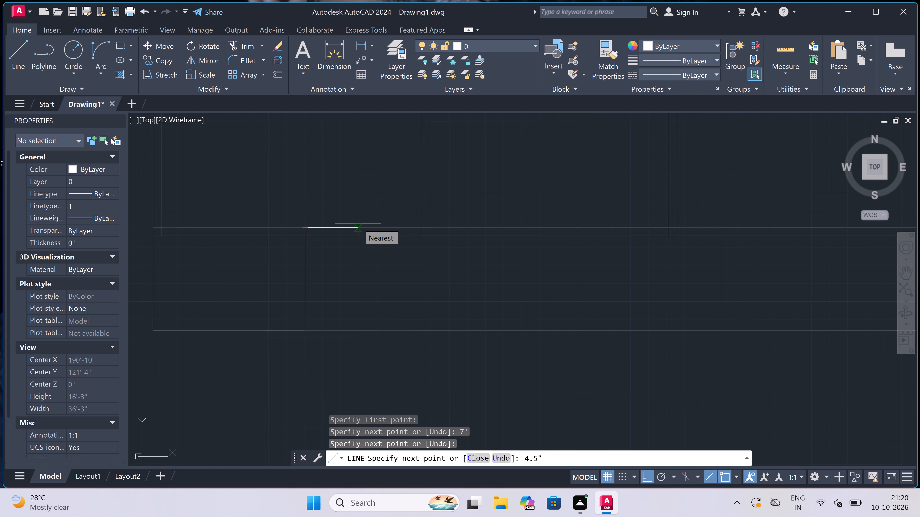
pyautogui.press('space')
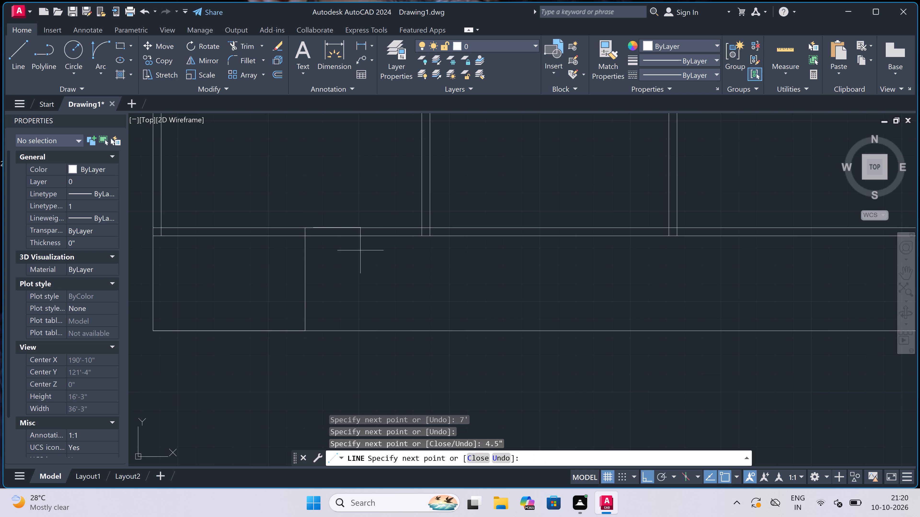
pyautogui.click(314, 329)
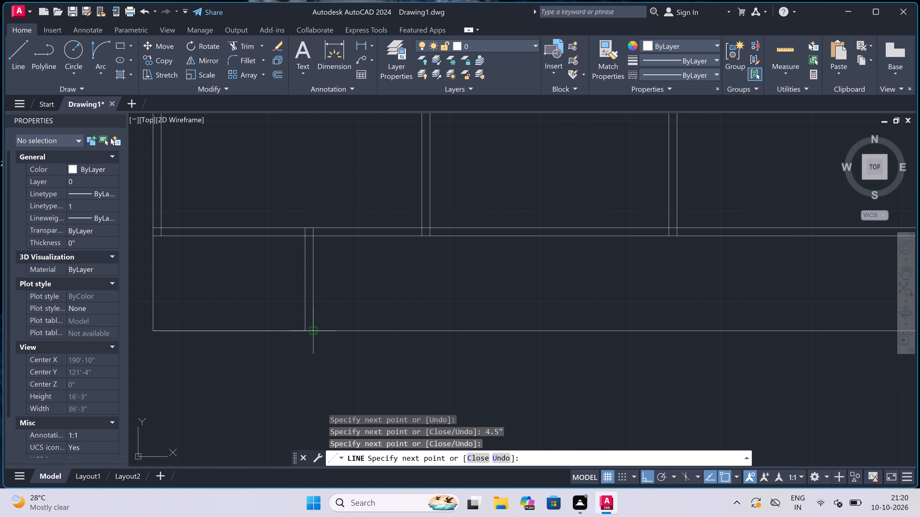
# Continue with a 7' line running east 4.5" above the strip's south edge, ending in a second 4.5" thick partition across the strip.
pyautogui.write('4.5')
pyautogui.write('"')
pyautogui.press('space')
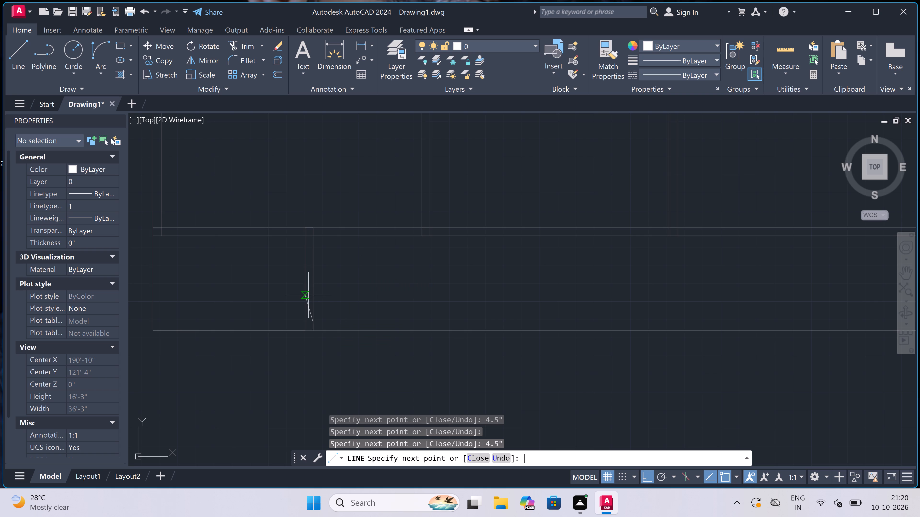
pyautogui.write("7'")
pyautogui.press('space')
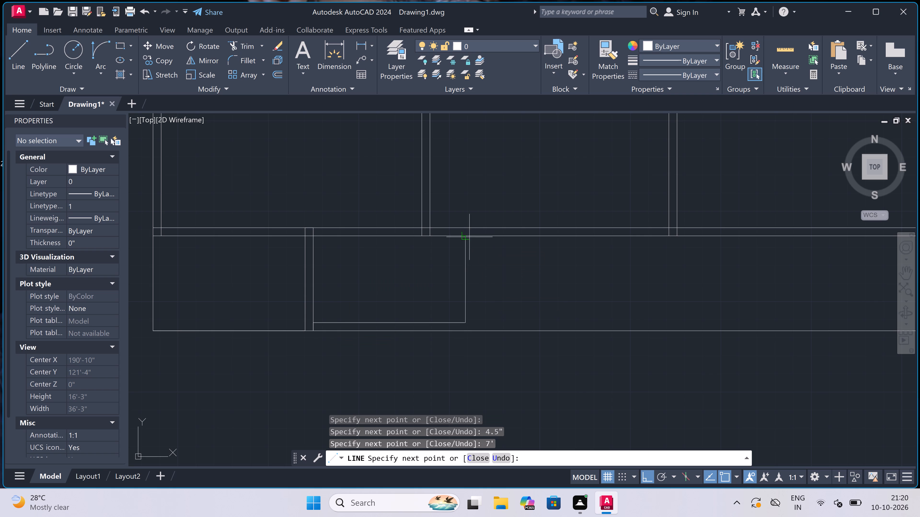
pyautogui.click(465, 225)
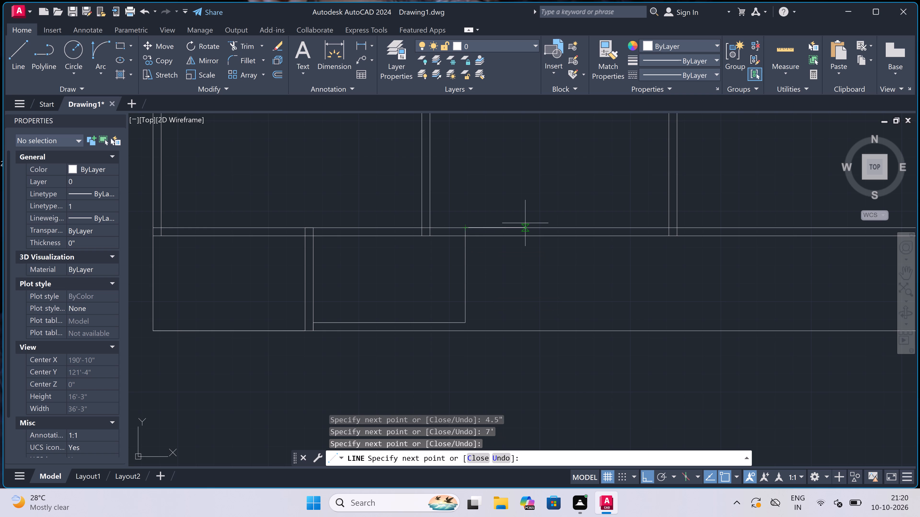
pyautogui.write('4.5')
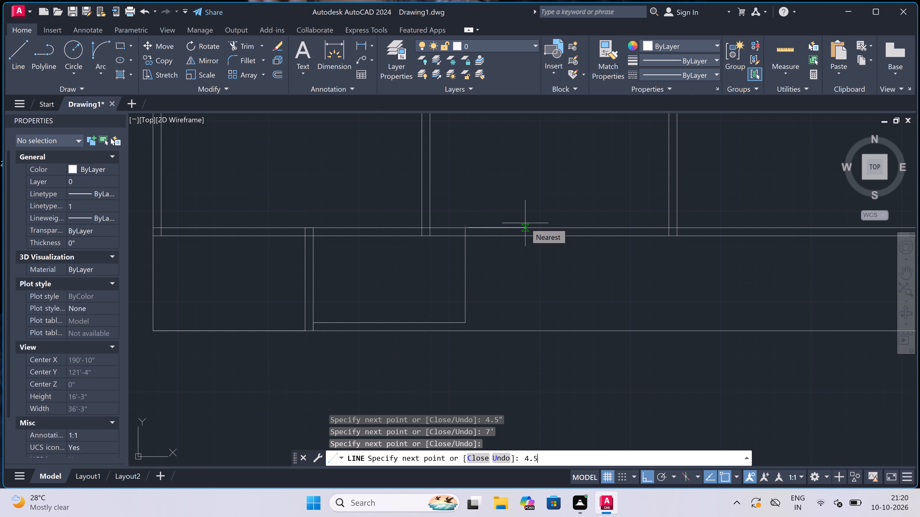
pyautogui.write('"')
pyautogui.press('space')
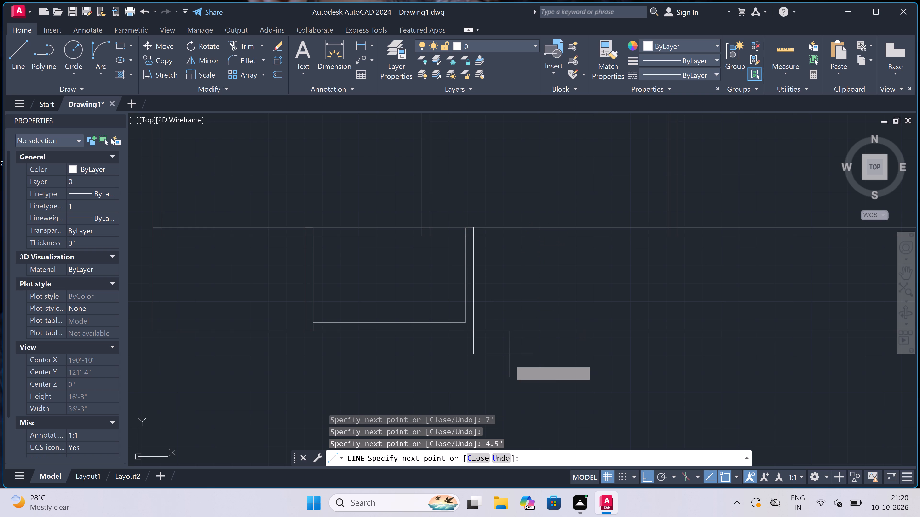
pyautogui.scroll(2, 472, 328)
pyautogui.click(475, 333)
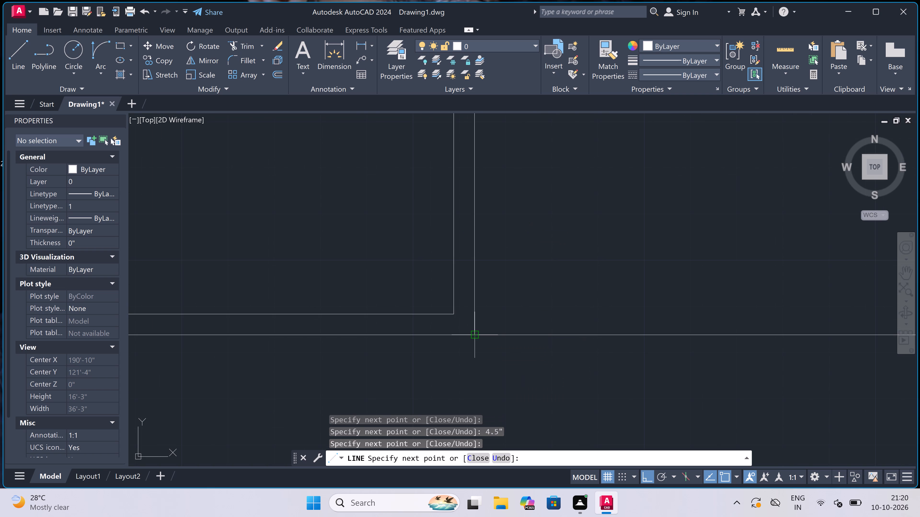
pyautogui.press('Escape')
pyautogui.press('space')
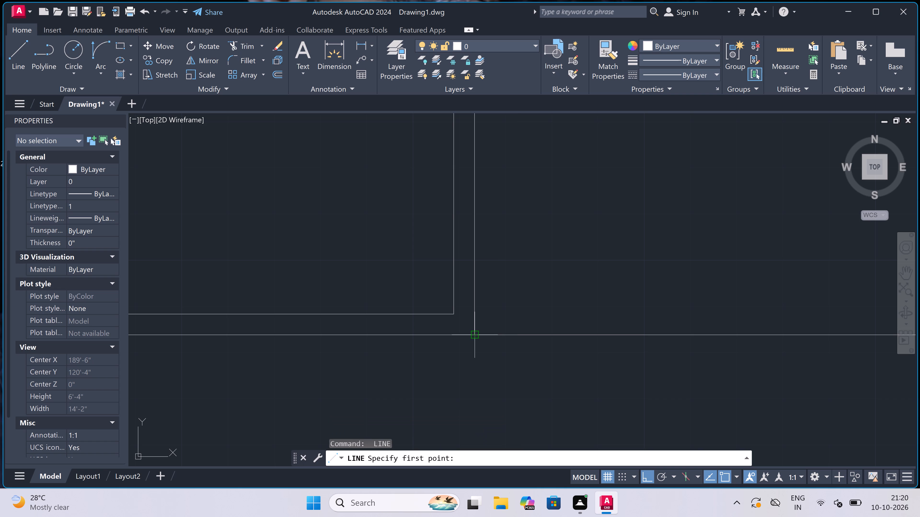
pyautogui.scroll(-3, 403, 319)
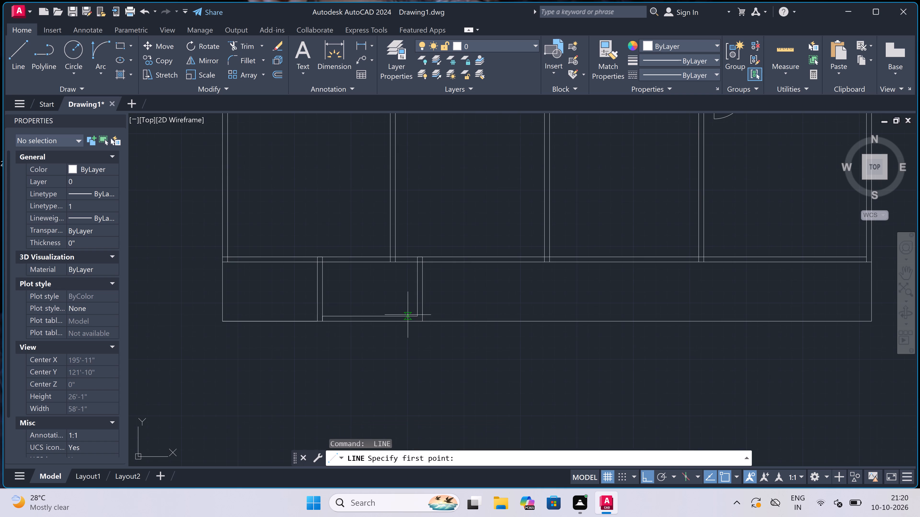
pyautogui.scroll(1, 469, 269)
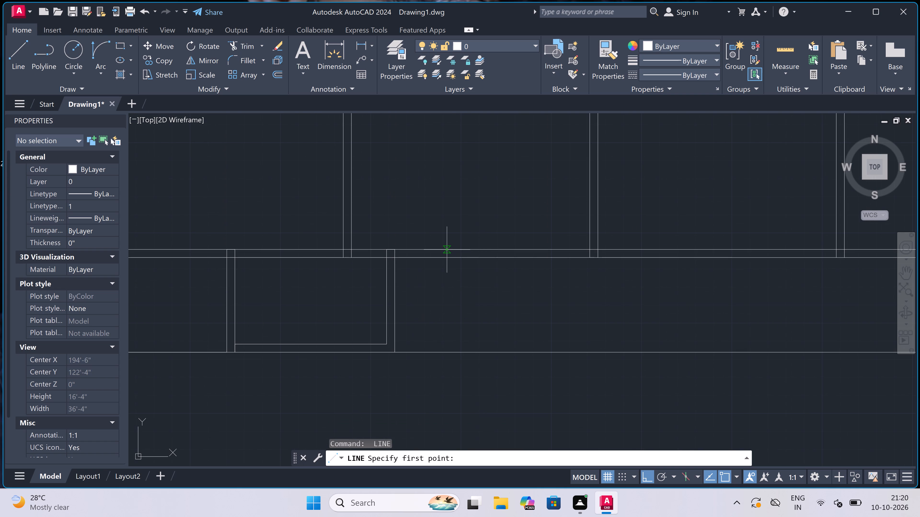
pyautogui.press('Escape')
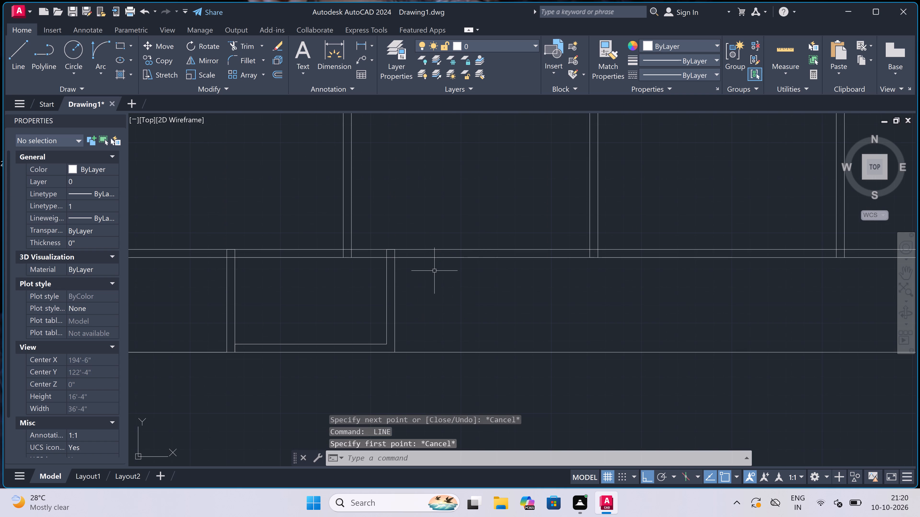
# Move the second partition's two lines a short distance east along the south wall.
pyautogui.moveTo(433, 271); pyautogui.dragTo(430, 275)
pyautogui.click(363, 330)
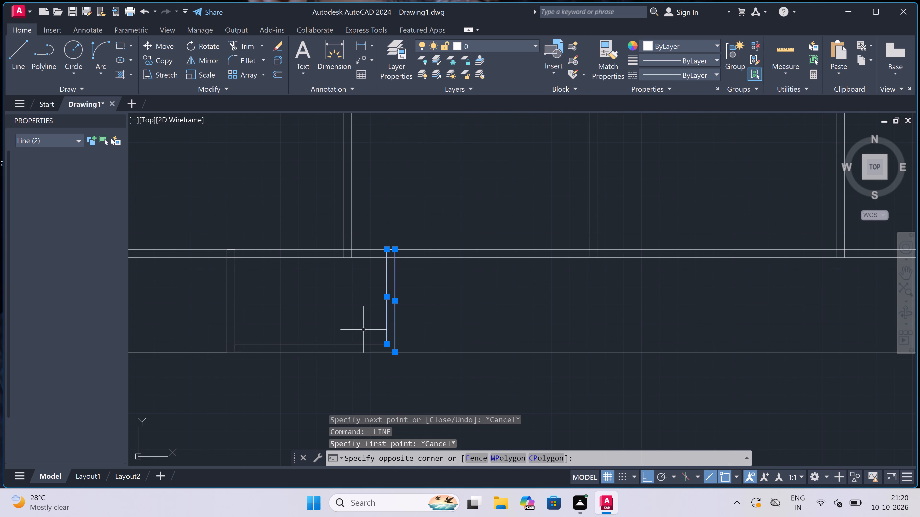
pyautogui.moveTo(166, 43); pyautogui.dragTo(179, 49)
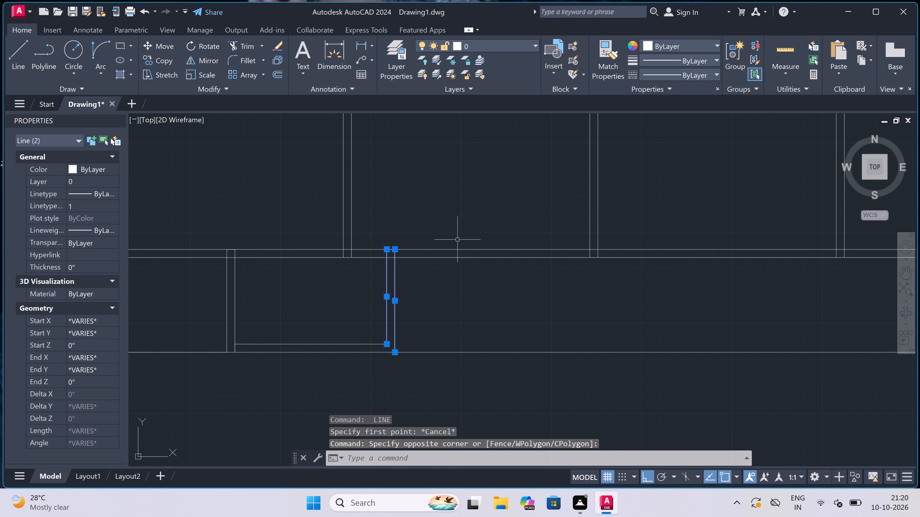
pyautogui.click(163, 44)
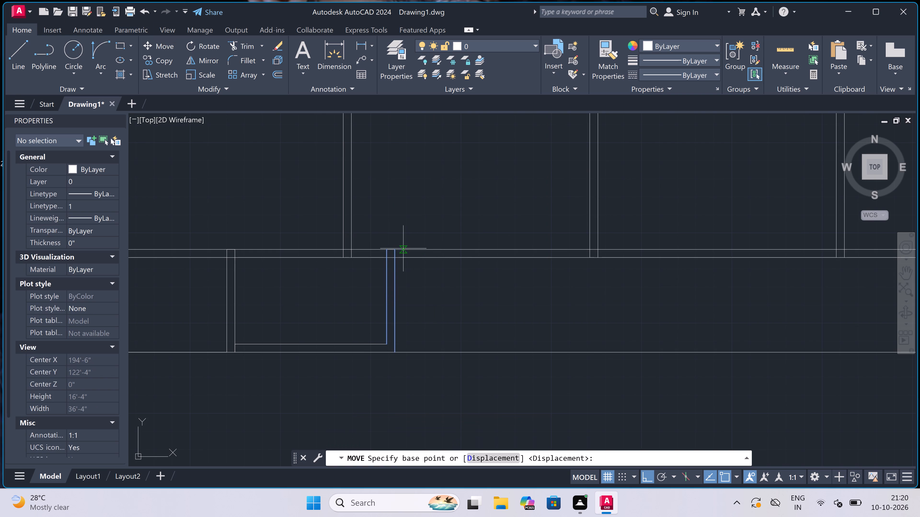
pyautogui.click(394, 248)
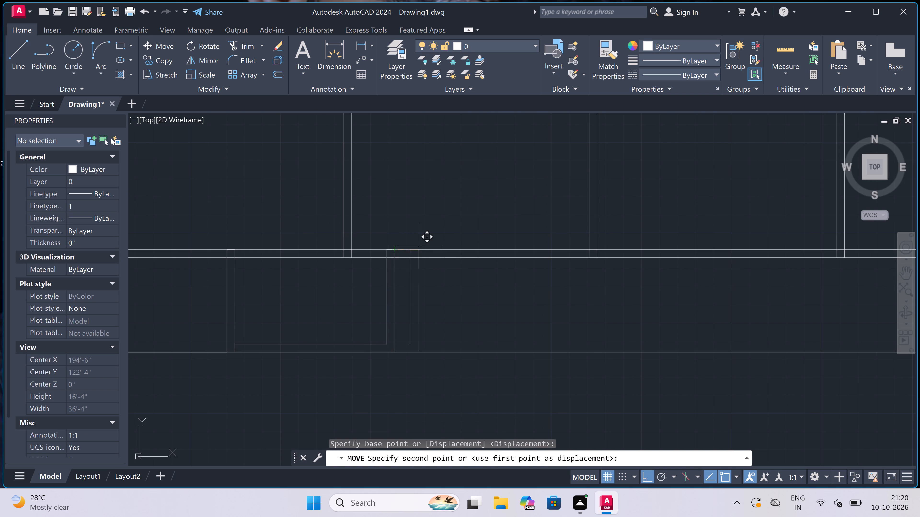
pyautogui.click(424, 246)
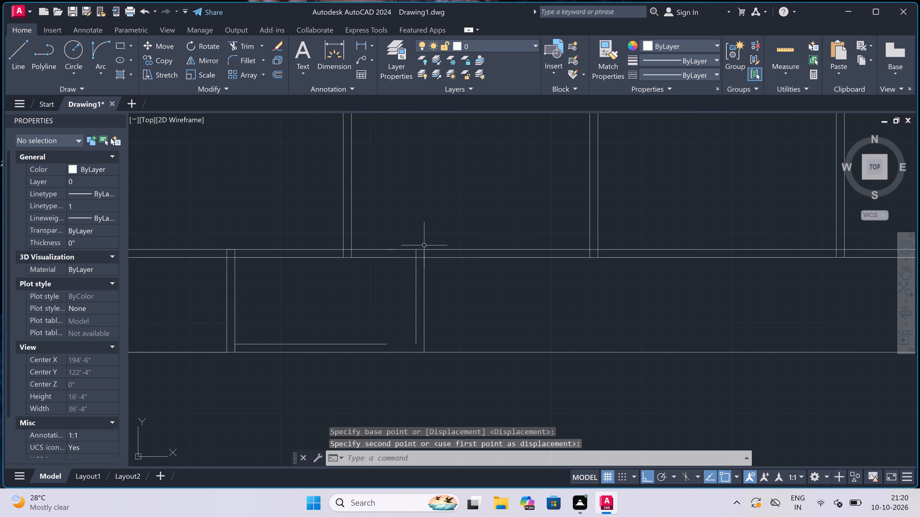
# Extend the horizontal line above the strip's south edge east to meet the second partition.
pyautogui.write('ex')
pyautogui.press('space')
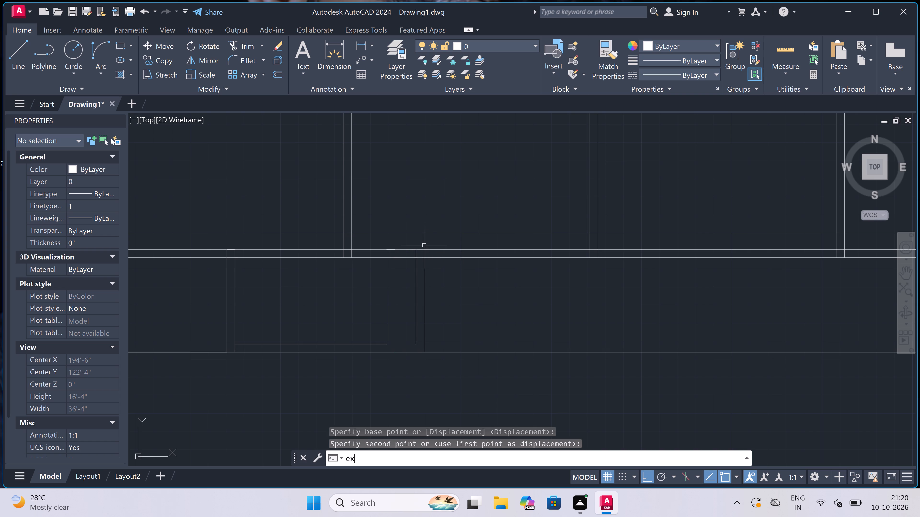
pyautogui.click(382, 346)
pyautogui.scroll(-1, 379, 334)
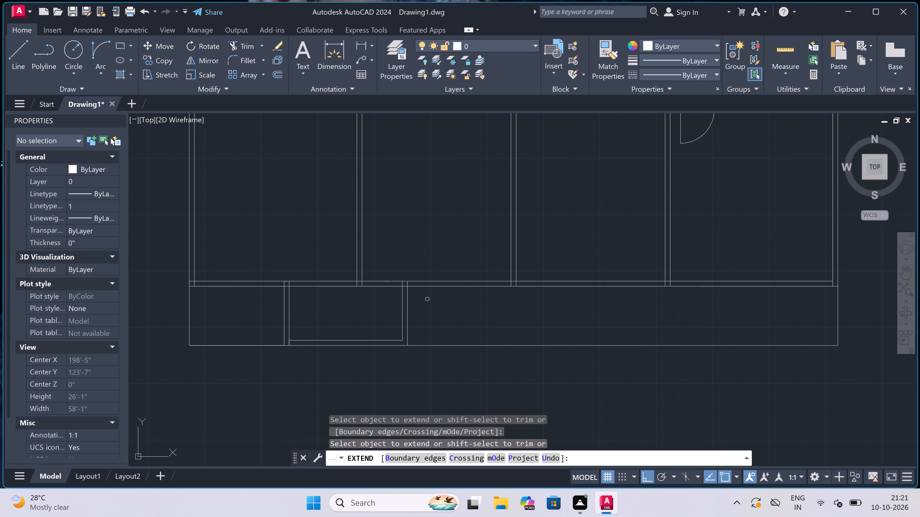
pyautogui.press('Escape')
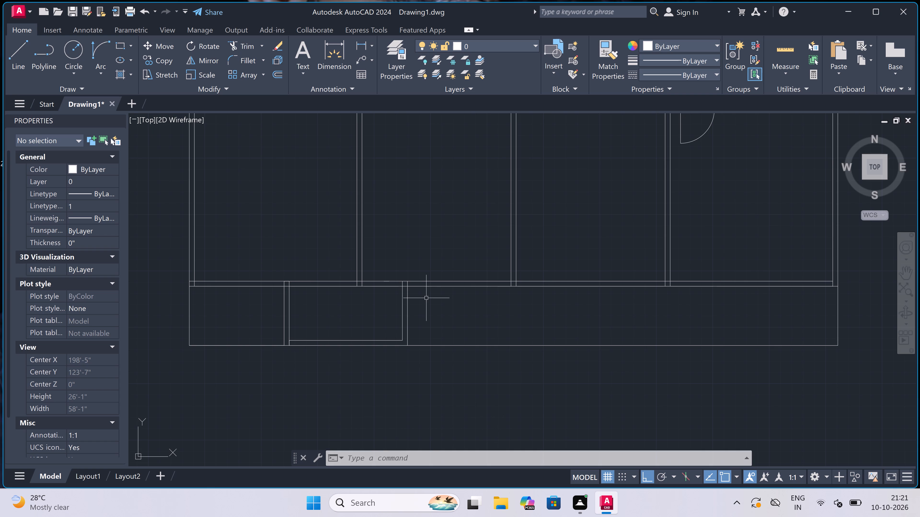
# Draw lines across the south strip just east of the second partition and in line with both faces of the central wall.
pyautogui.scroll(-4, 426, 298)
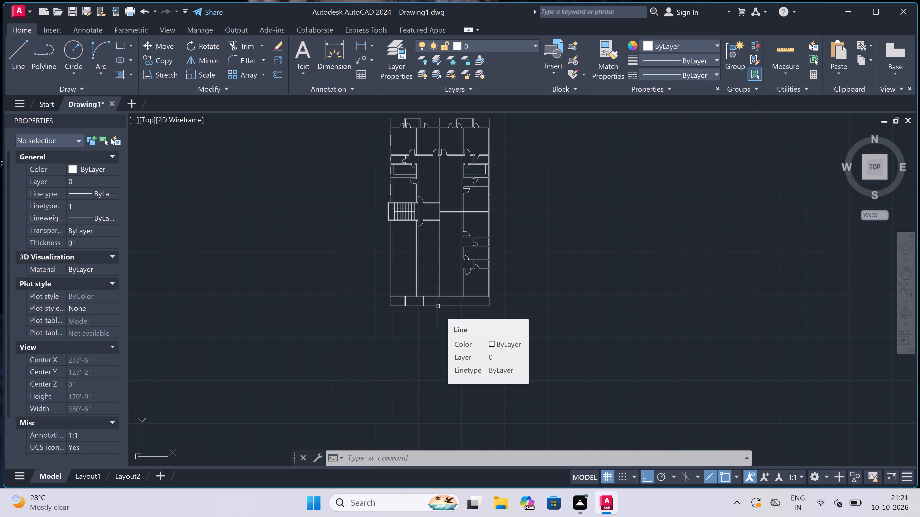
pyautogui.scroll(3, 439, 307)
pyautogui.scroll(2, 423, 271)
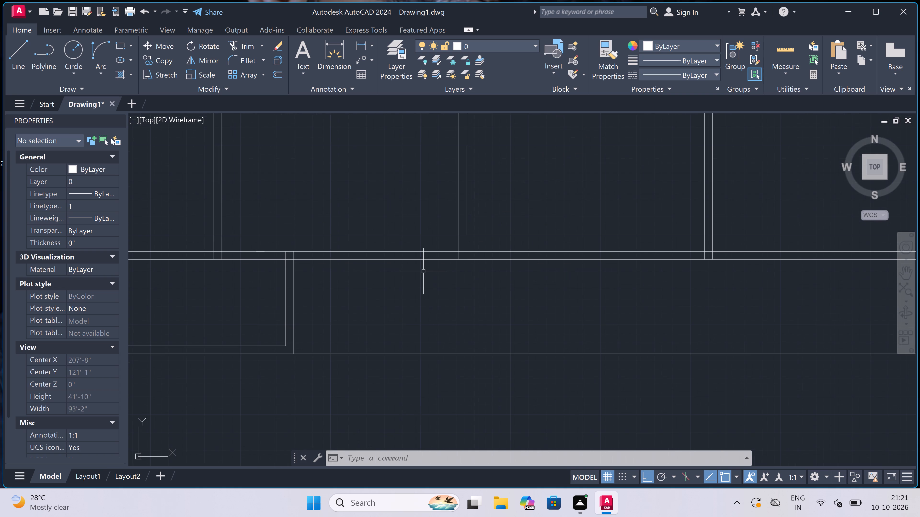
pyautogui.write('l')
pyautogui.press('space')
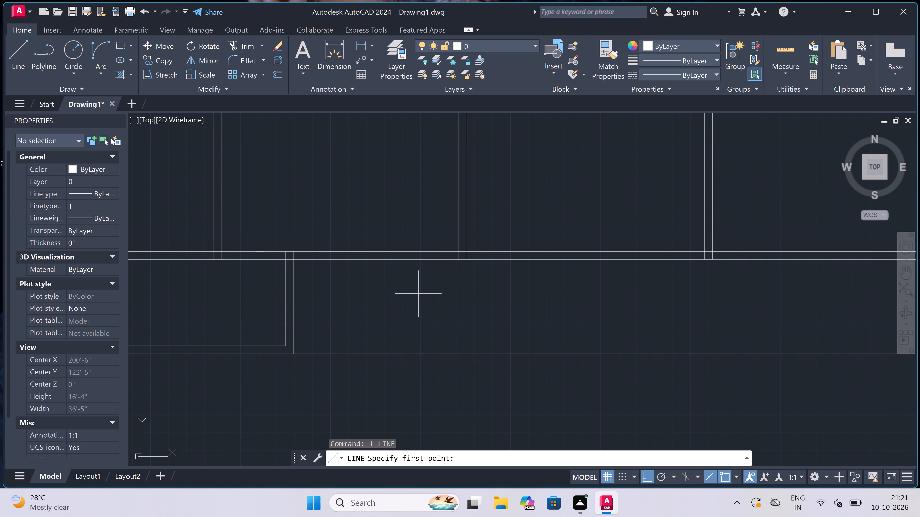
pyautogui.click(324, 259)
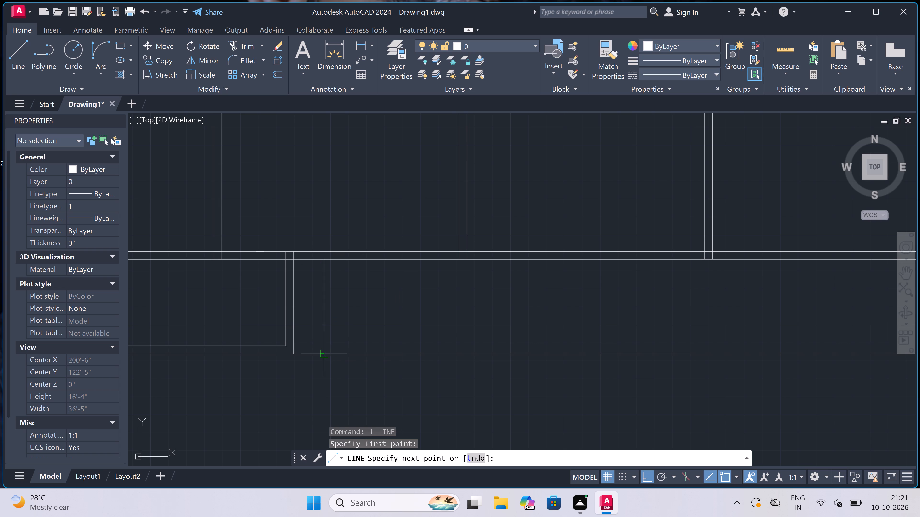
pyautogui.click(325, 351)
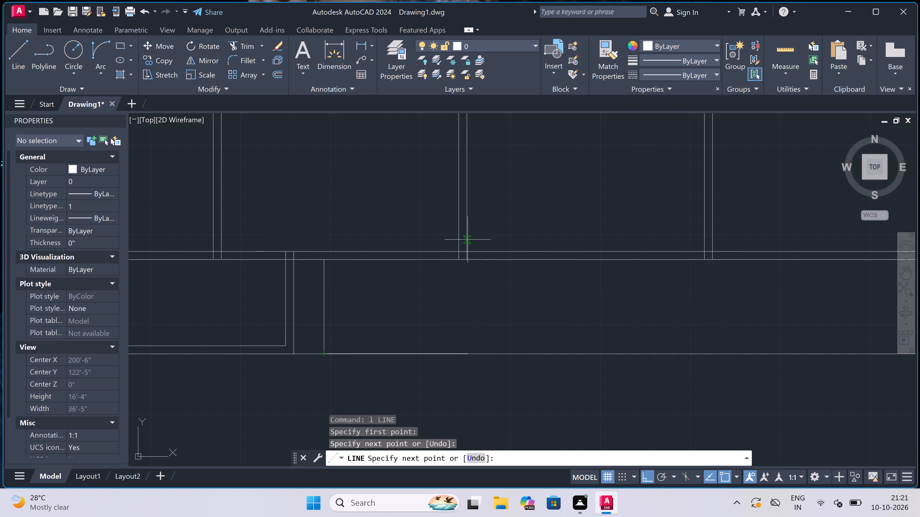
pyautogui.click(460, 351)
pyautogui.click(459, 262)
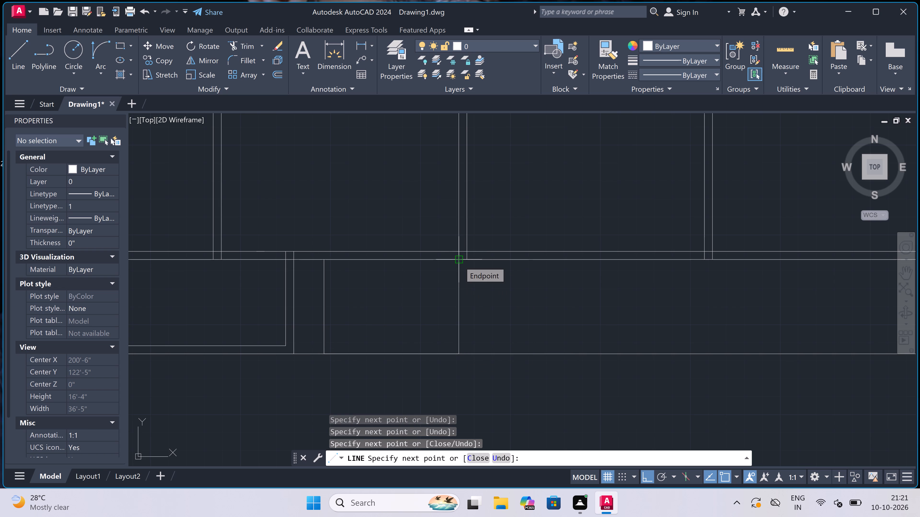
pyautogui.press('Escape')
pyautogui.press('space')
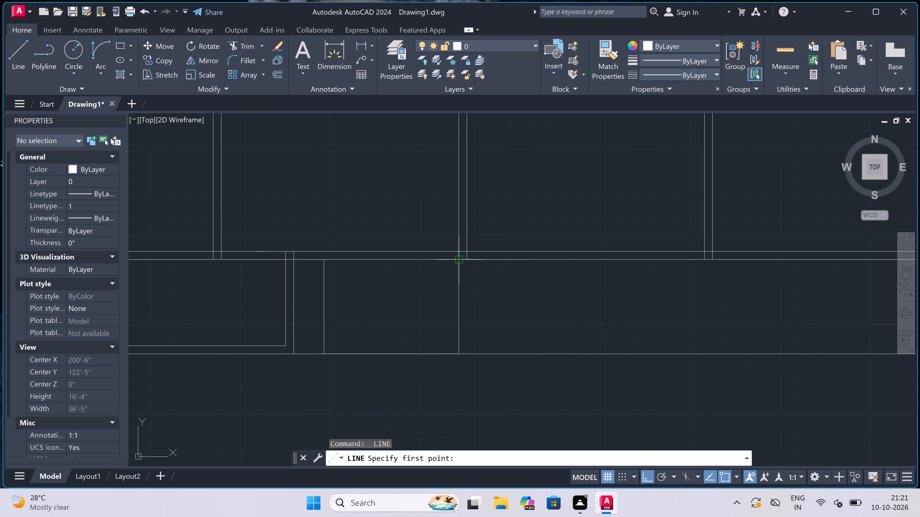
pyautogui.click(470, 254)
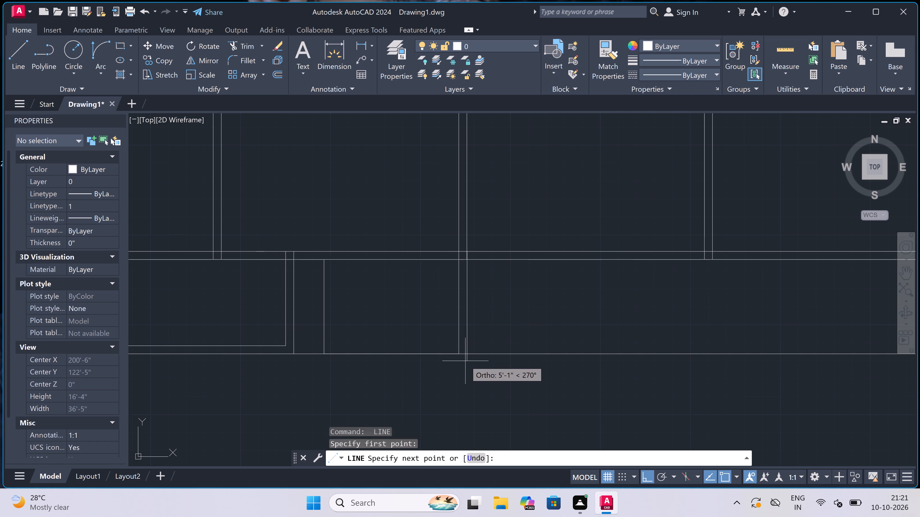
pyautogui.click(466, 357)
# Continue east along the strip's south edge, adding a line across the strip and, just east of it, a 4.5" thick partition.
pyautogui.scroll(-2, 398, 357)
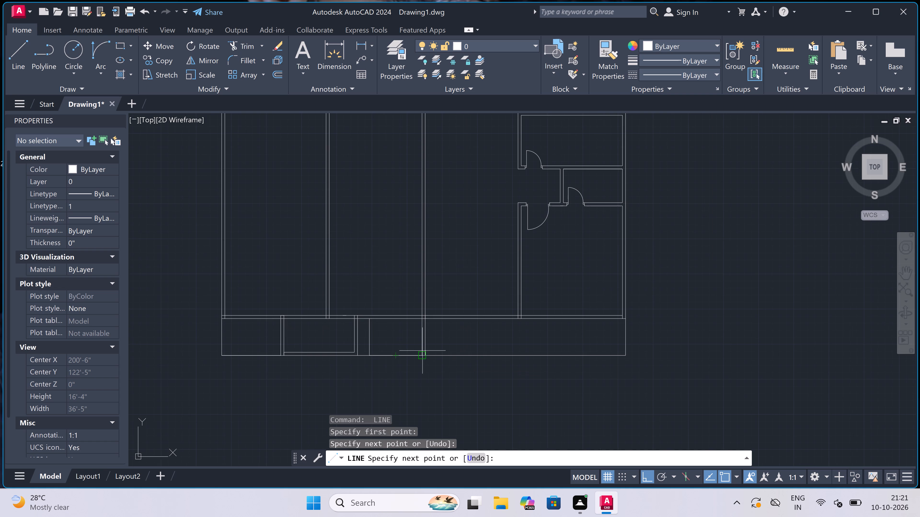
pyautogui.scroll(2, 489, 352)
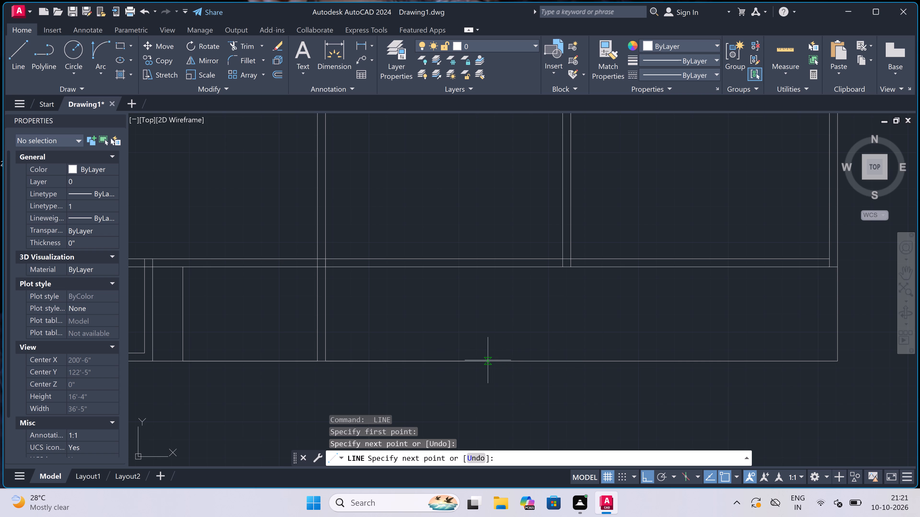
pyautogui.click(480, 361)
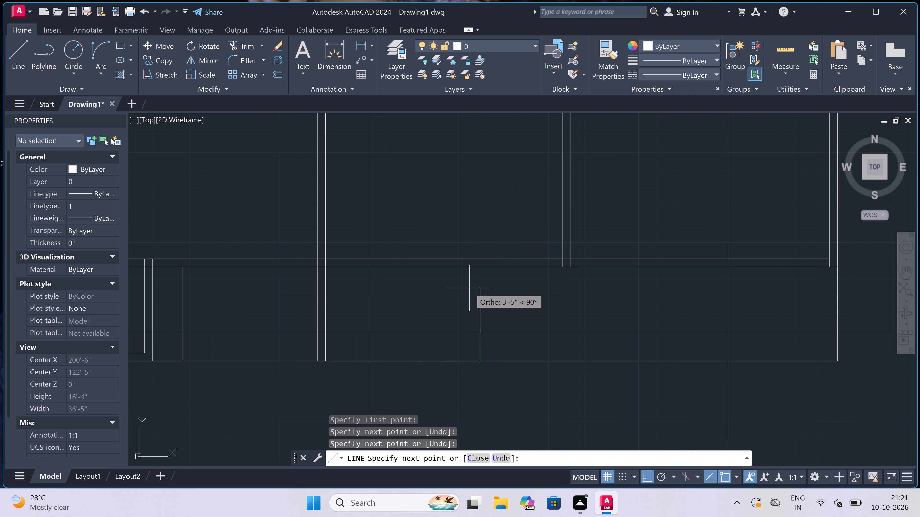
pyautogui.hotkey('ctrl', 'z')
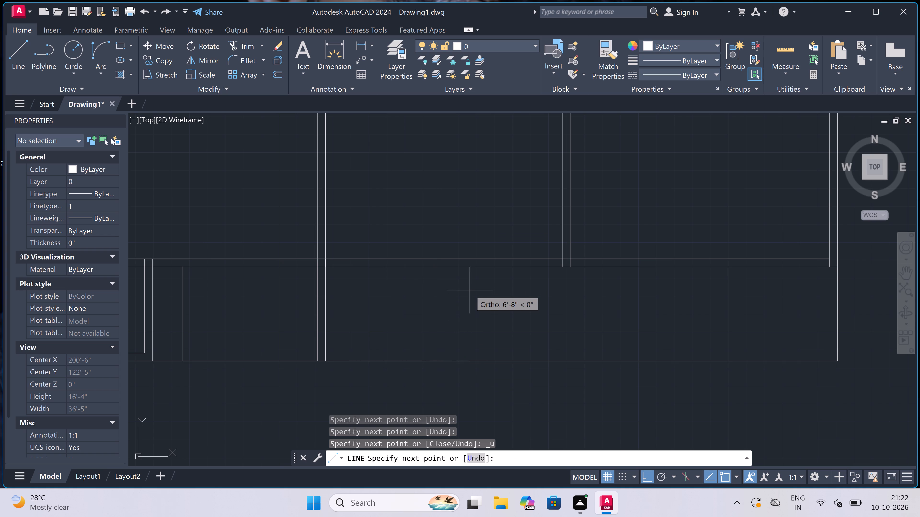
pyautogui.click(468, 360)
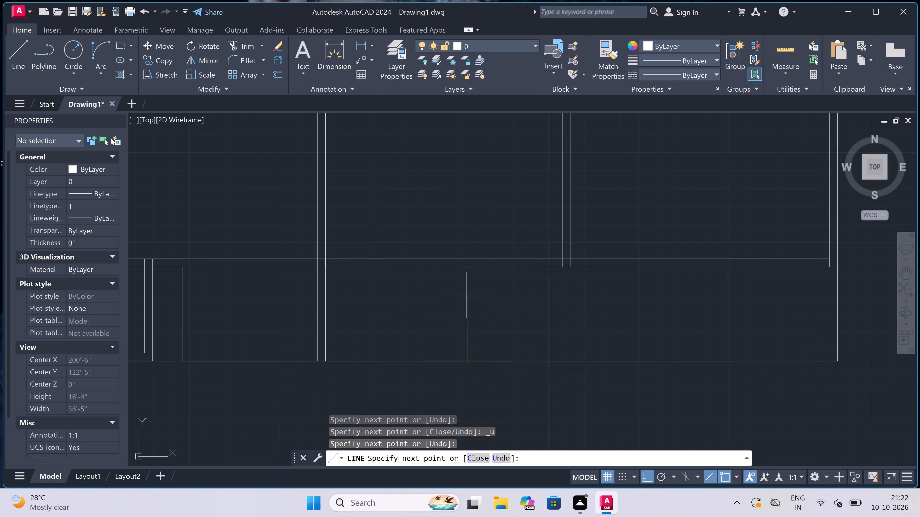
pyautogui.click(470, 259)
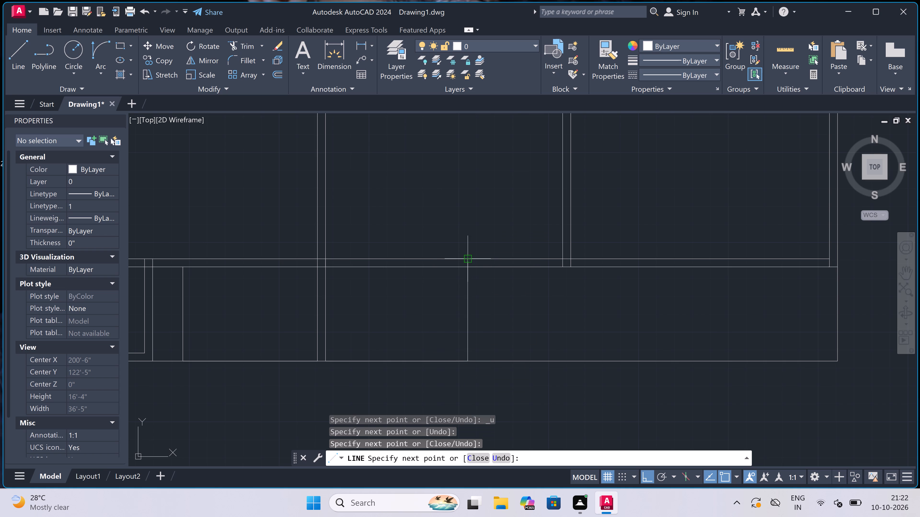
pyautogui.click(488, 260)
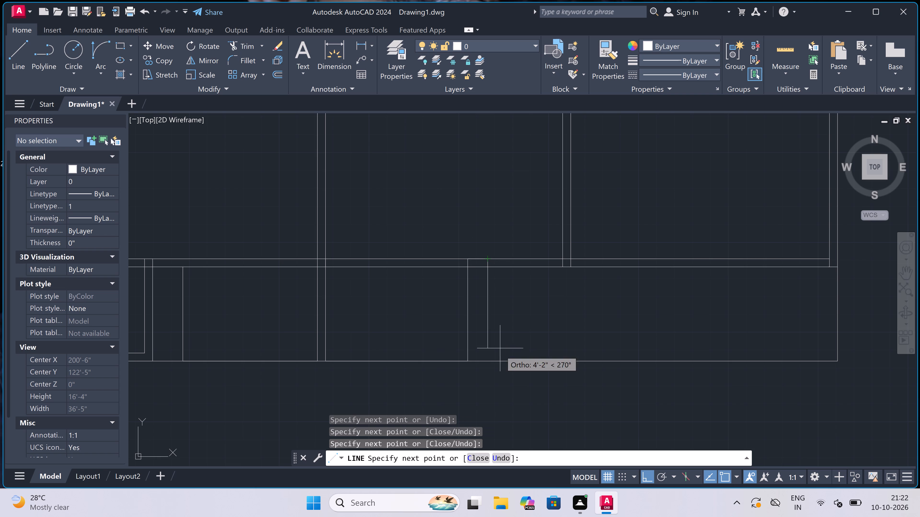
pyautogui.click(489, 361)
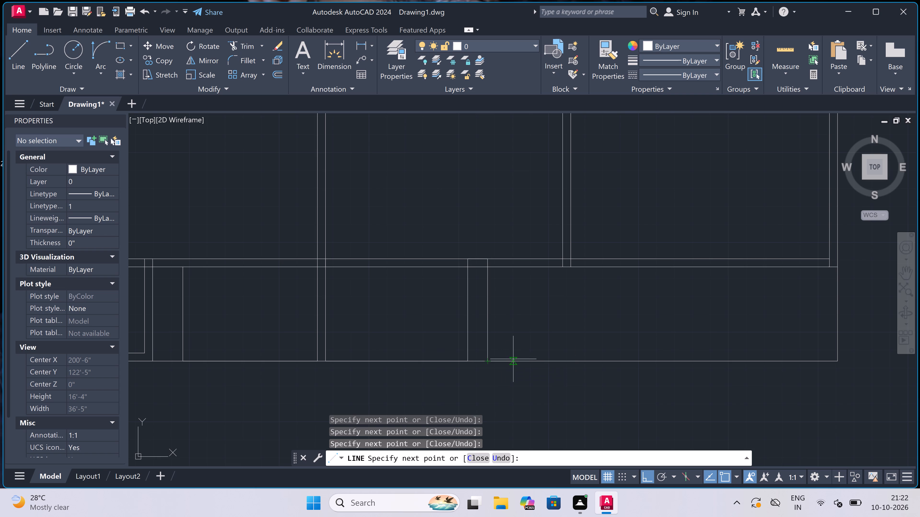
pyautogui.write('4.5')
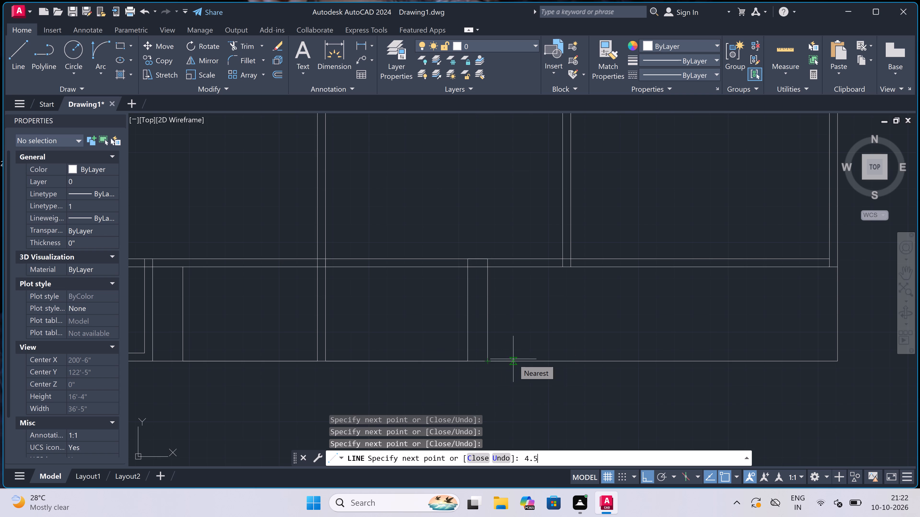
pyautogui.write('"')
pyautogui.press('space')
pyautogui.click(497, 261)
pyautogui.press('Escape')
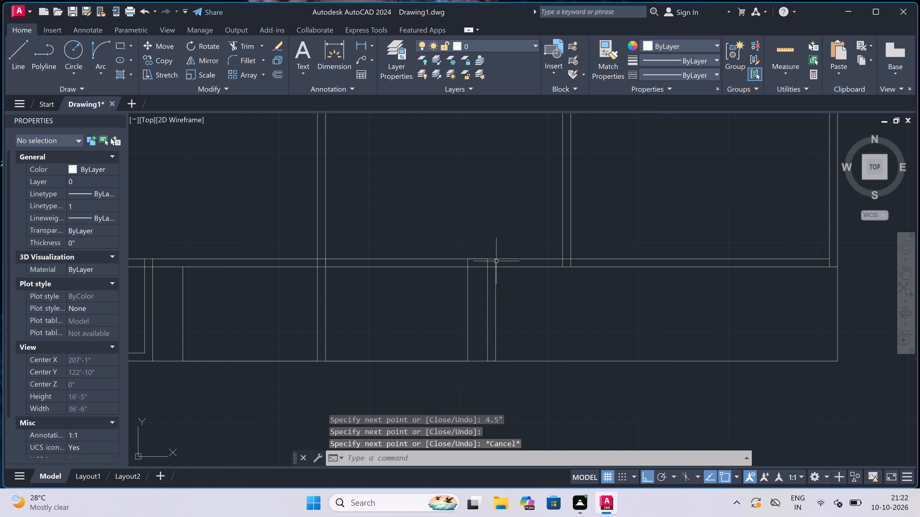
# From the new partition's southeast corner, draw a line 4.5" north and 7' east.
pyautogui.press('space')
pyautogui.scroll(-1, 496, 258)
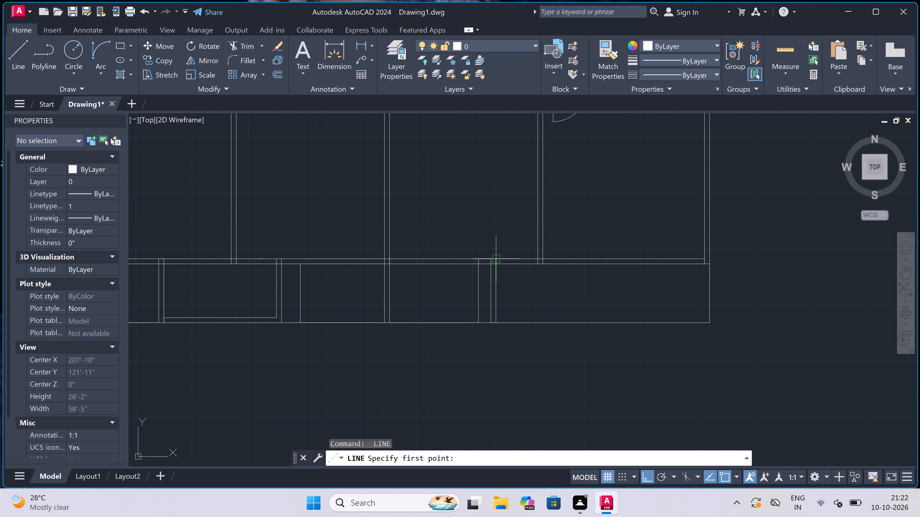
pyautogui.scroll(2, 501, 318)
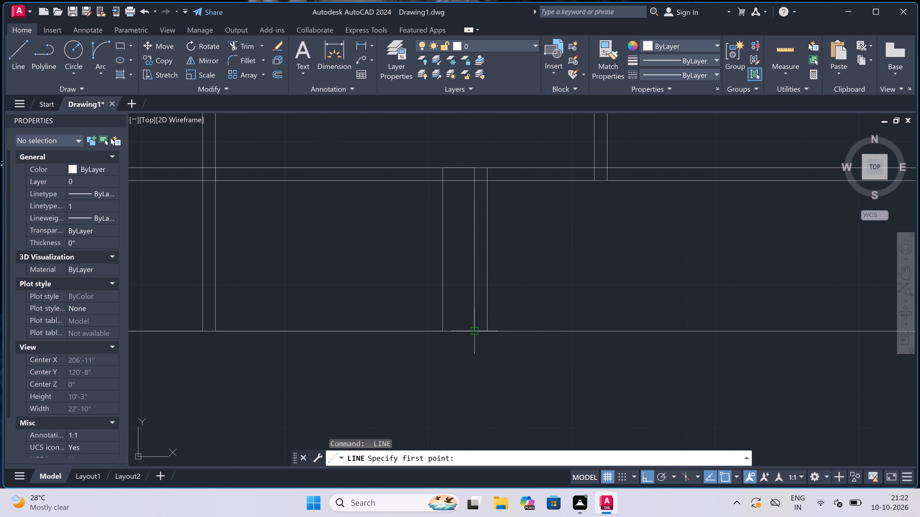
pyautogui.click(487, 330)
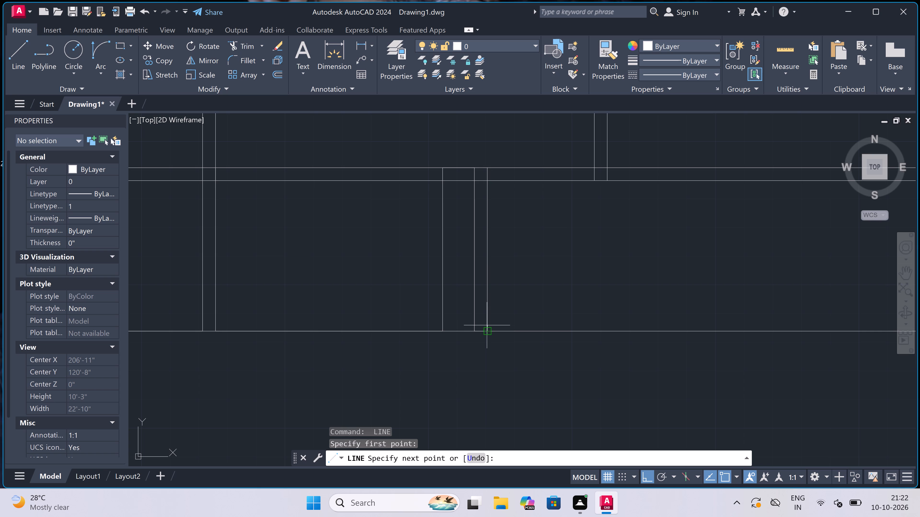
pyautogui.press('4')
pyautogui.write('.5')
pyautogui.write('"')
pyautogui.press('space')
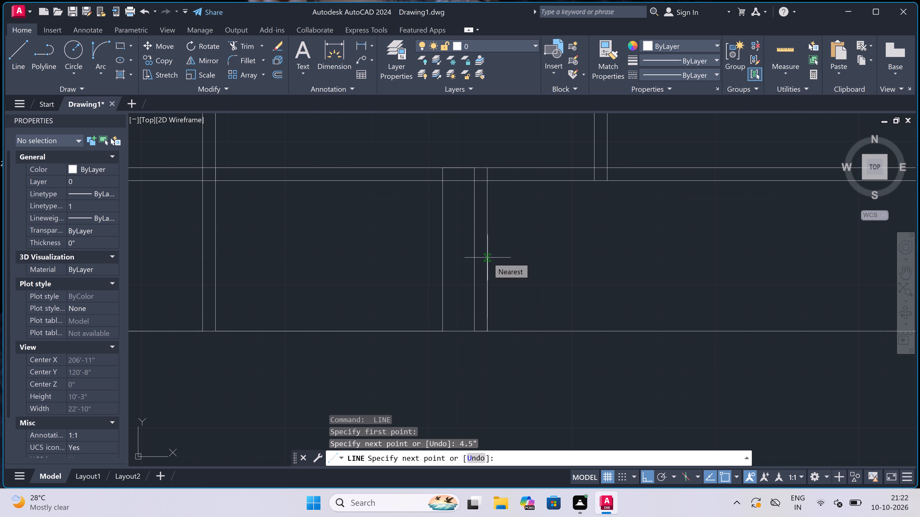
pyautogui.scroll(-2, 488, 258)
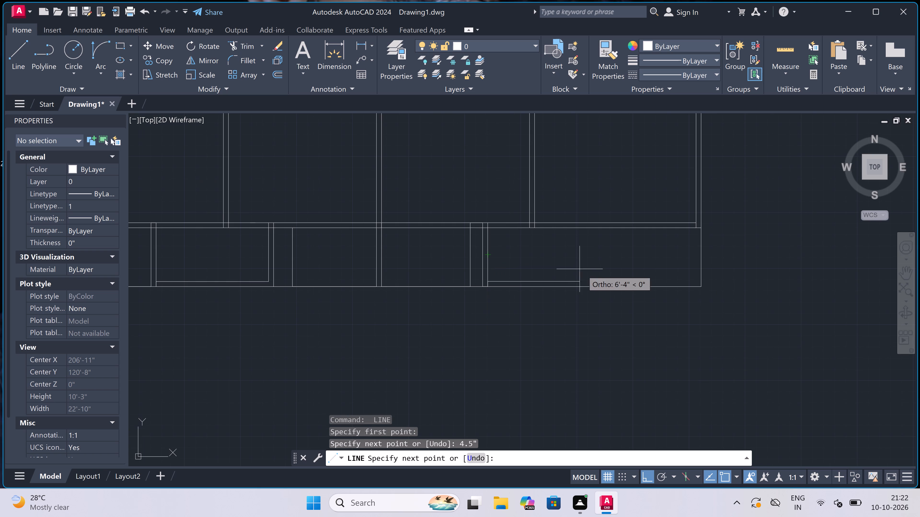
pyautogui.scroll(3, 589, 278)
pyautogui.scroll(-4, 568, 258)
pyautogui.scroll(2, 580, 228)
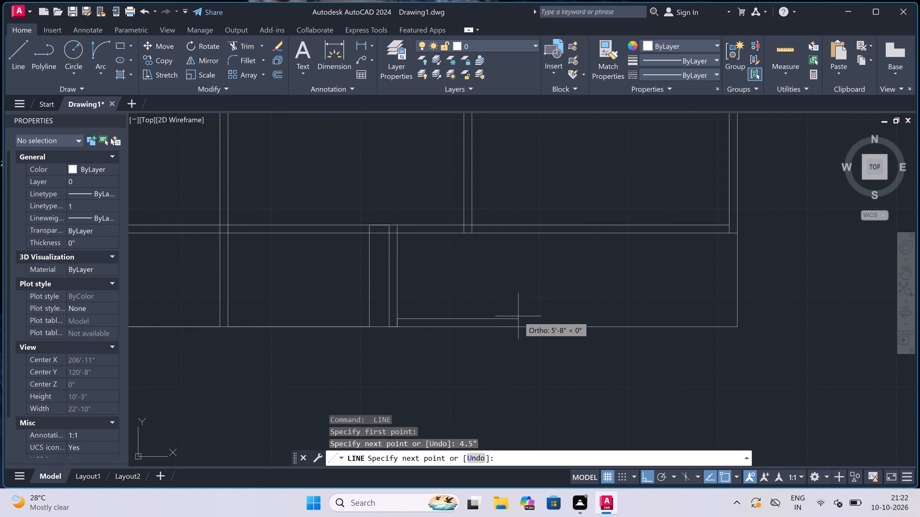
pyautogui.write("7'")
pyautogui.press('space')
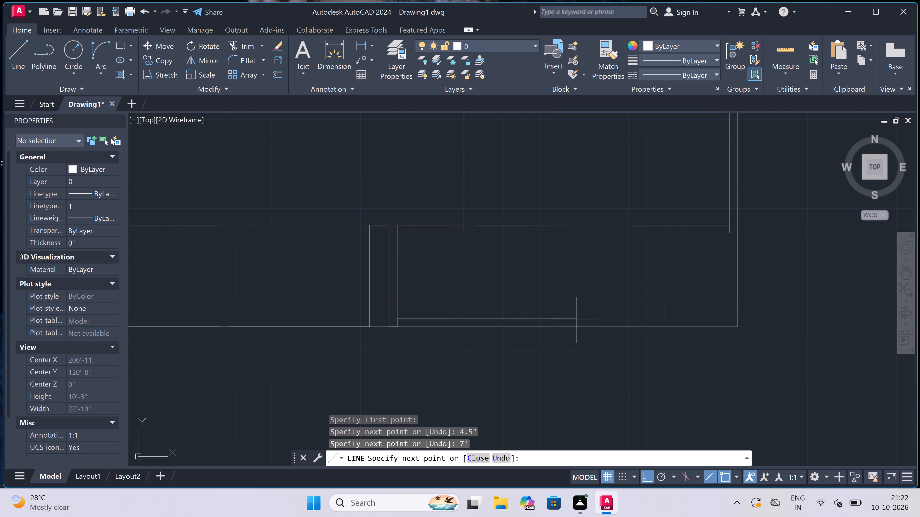
# Continue the line slightly further east and finish with a 4.5" thick partition reaching the south wall's inner line and the strip's south edge.
pyautogui.click(584, 317)
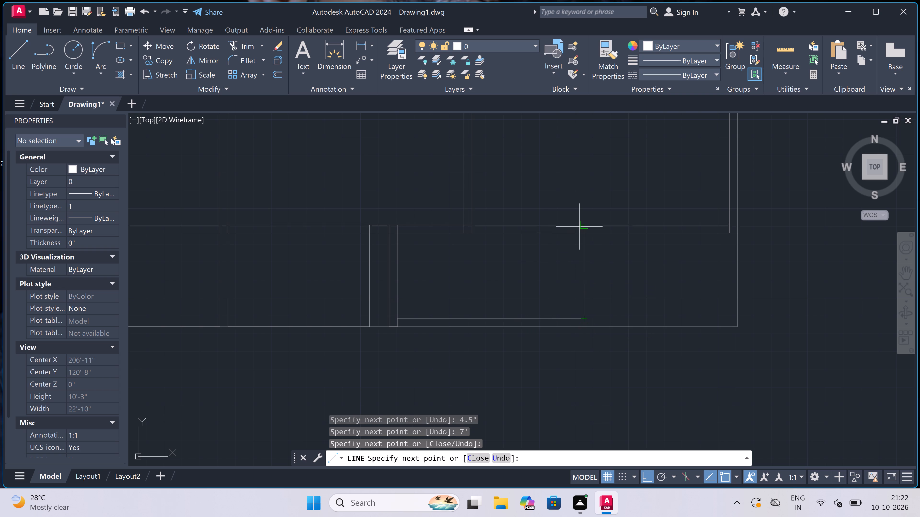
pyautogui.click(579, 227)
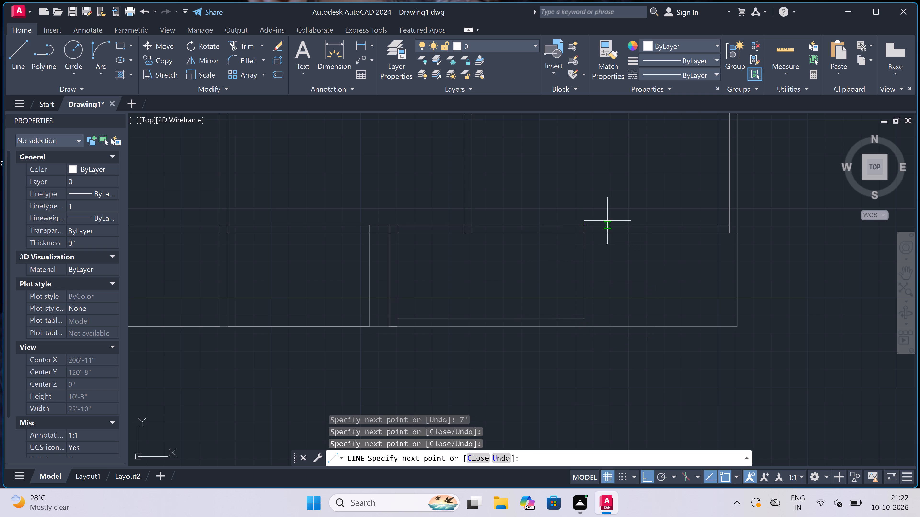
pyautogui.write('4.5')
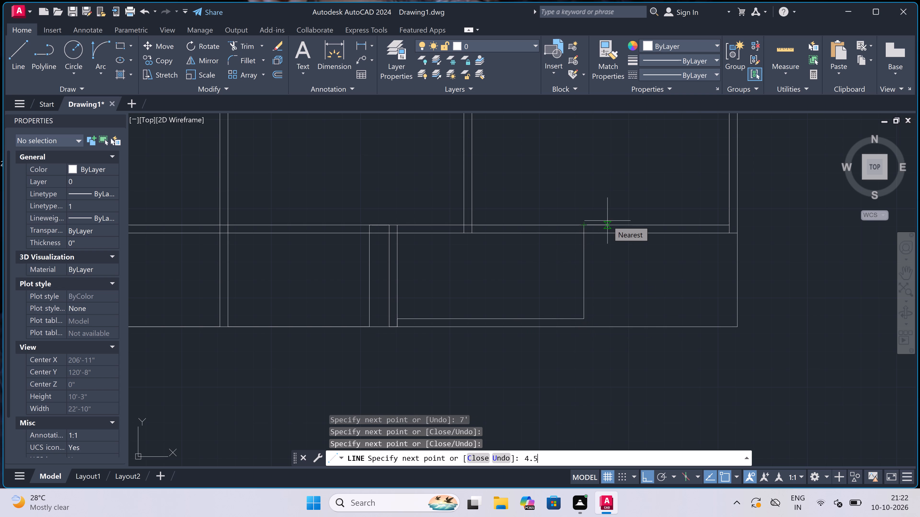
pyautogui.write('"')
pyautogui.press('space')
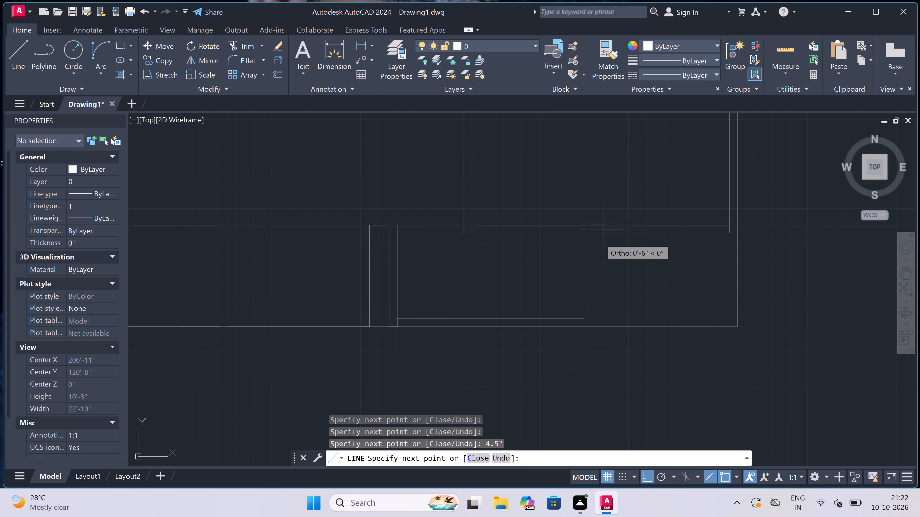
pyautogui.click(593, 325)
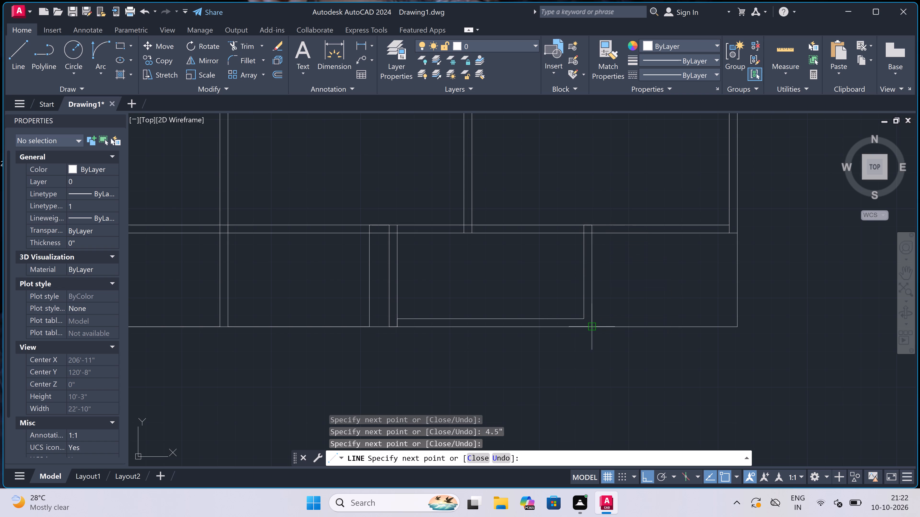
pyautogui.press('Escape')
# Trim the east face of the partition just east of the eastern gap, below the inset line, to a clean corner.
pyautogui.write('tr')
pyautogui.press('space')
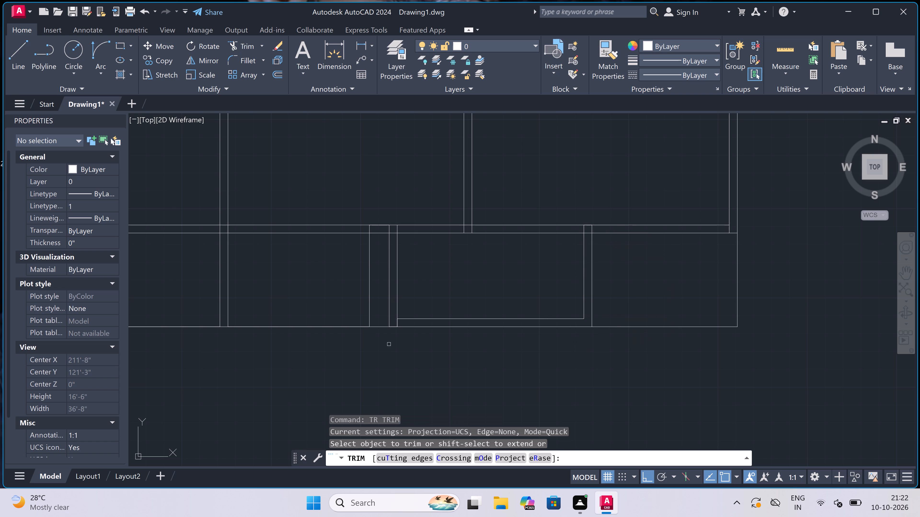
pyautogui.scroll(3, 393, 328)
pyautogui.click(397, 313)
pyautogui.click(441, 307)
# At that partition's north end, trim the south wall's outer line between the faces and the east face's stub within the wall.
pyautogui.scroll(-4, 441, 307)
pyautogui.scroll(2, 442, 240)
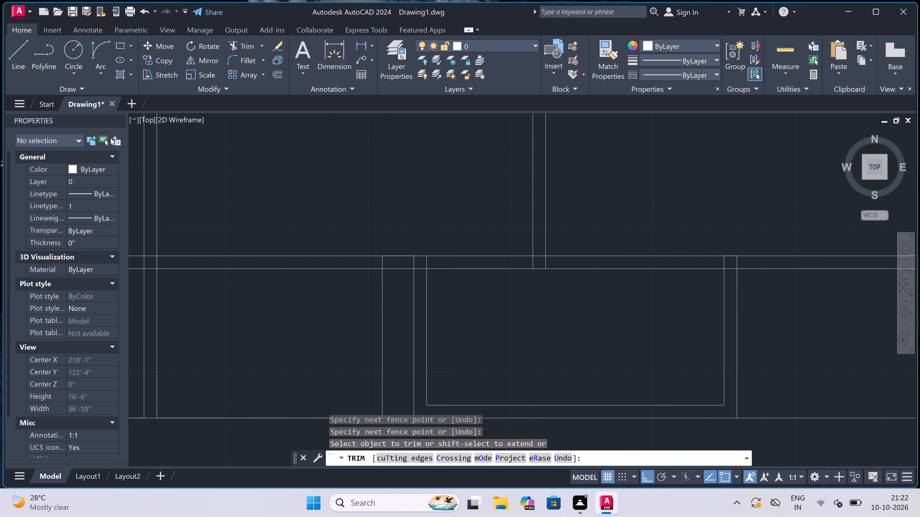
pyautogui.scroll(1, 391, 278)
pyautogui.scroll(1, 448, 267)
pyautogui.click(438, 263)
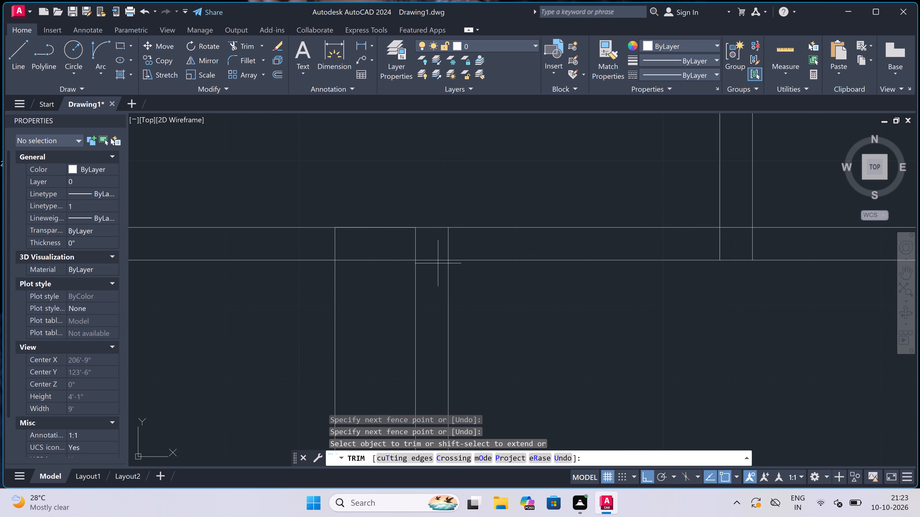
pyautogui.click(437, 243)
pyautogui.moveTo(437, 243); pyautogui.dragTo(440, 243)
pyautogui.click(468, 242)
pyautogui.scroll(-2, 468, 242)
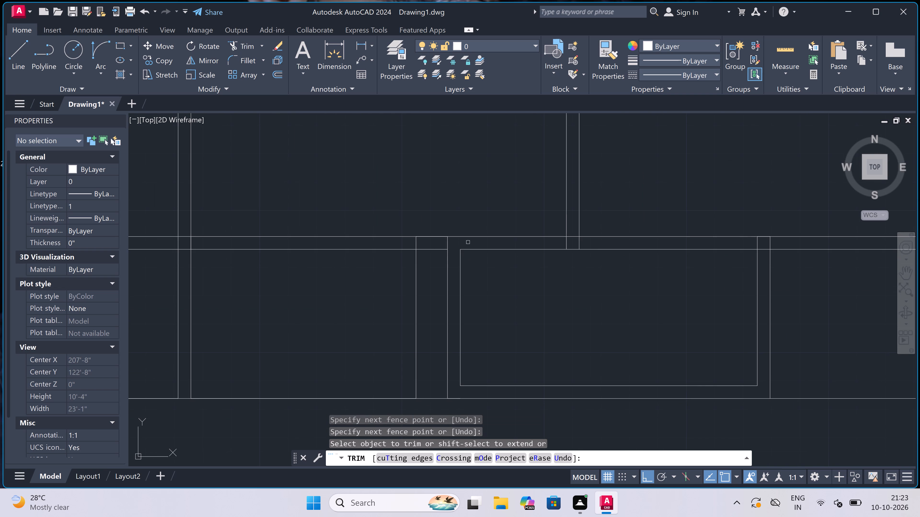
# Trim the overlapping lines where the eastern interior wall meets the south wall, leaving an open T-junction.
pyautogui.scroll(2, 584, 235)
pyautogui.click(583, 244)
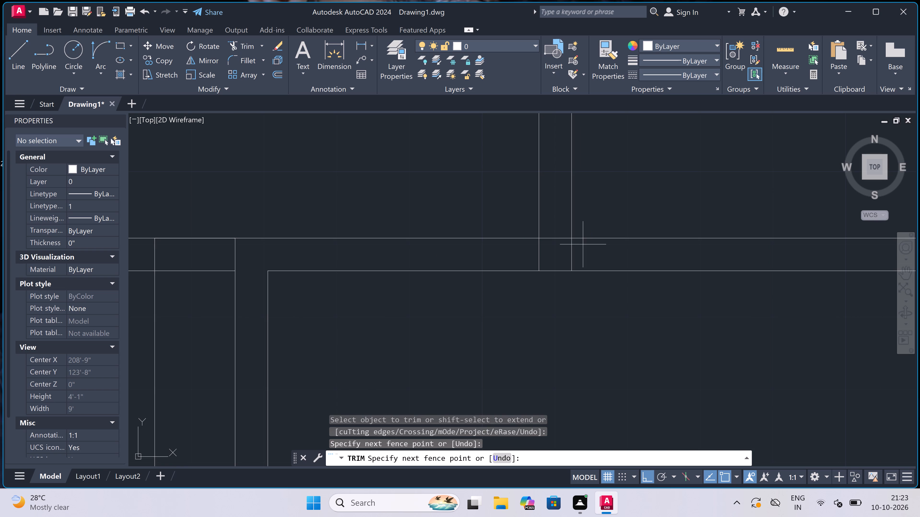
pyautogui.click(517, 259)
pyautogui.click(558, 247)
pyautogui.click(555, 227)
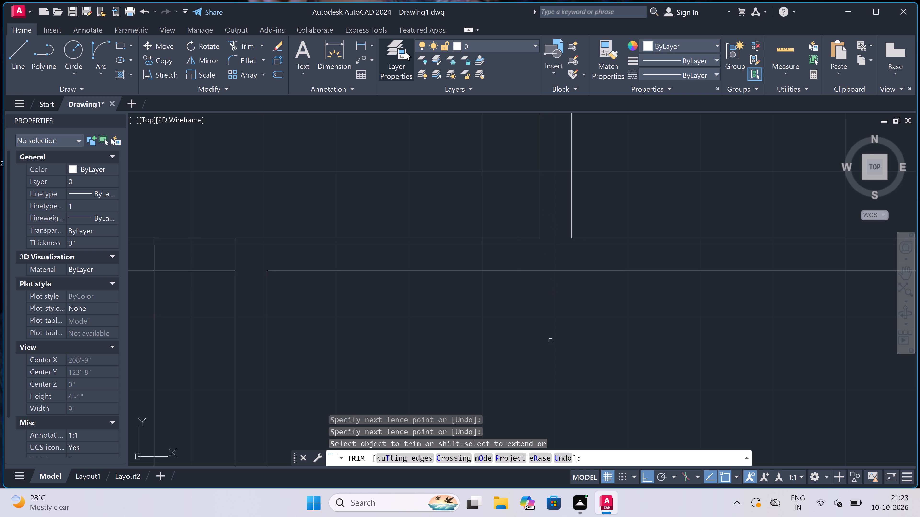
# Trim the strip's south edge across the narrow gap between the eastern cross line and the adjacent partition.
pyautogui.scroll(-4, 305, 0)
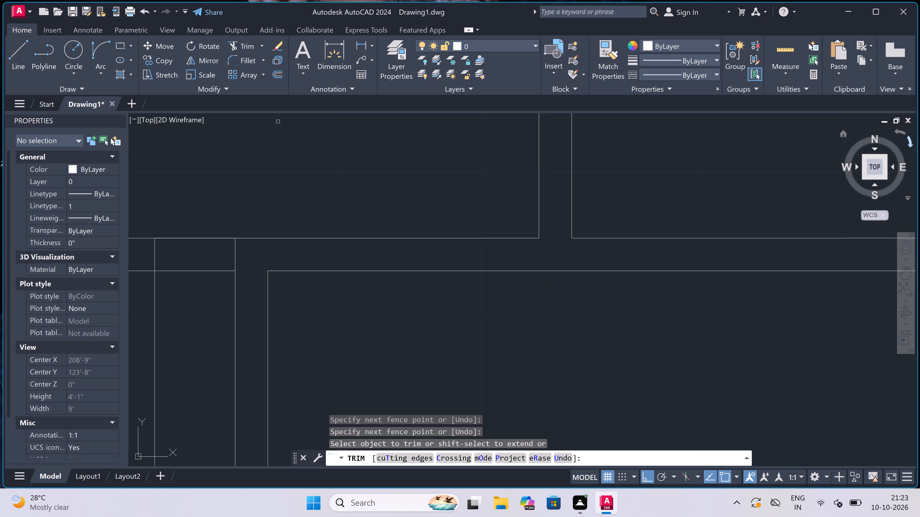
pyautogui.scroll(-2, 418, 225)
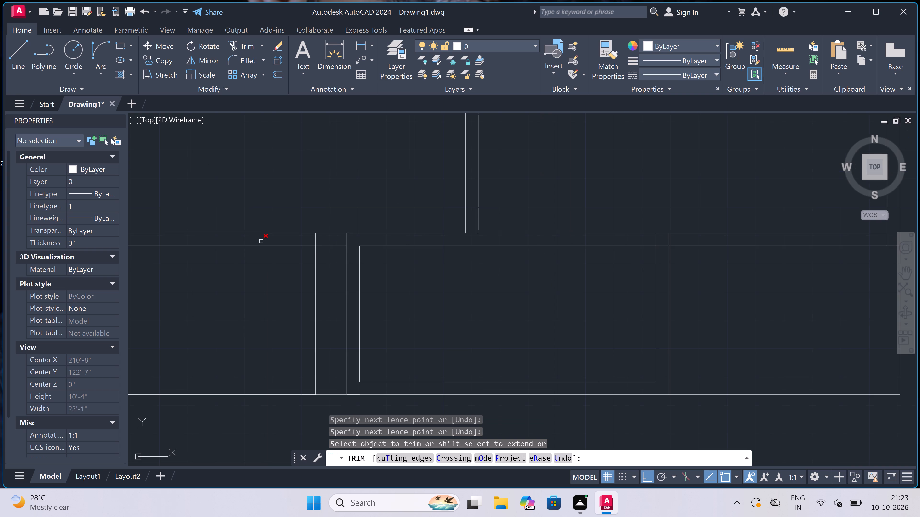
pyautogui.scroll(-2, 348, 243)
pyautogui.scroll(1, 342, 243)
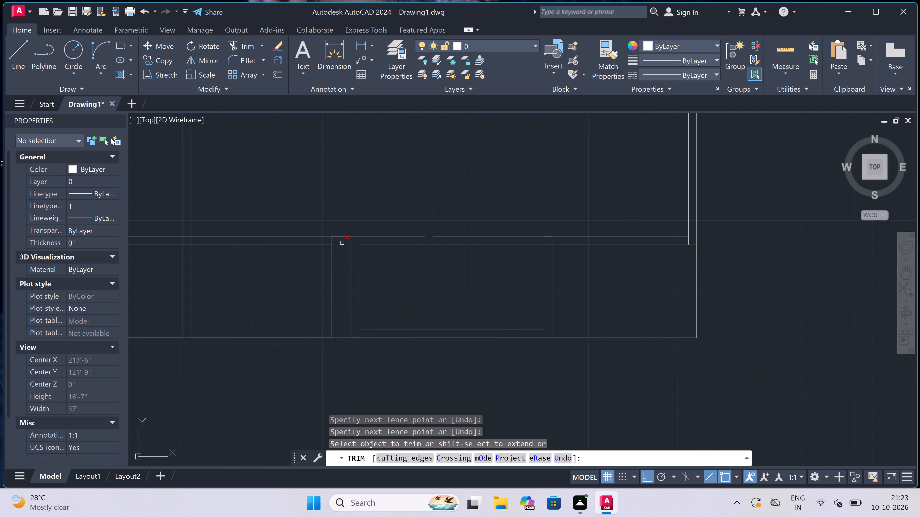
pyautogui.scroll(-1, 342, 248)
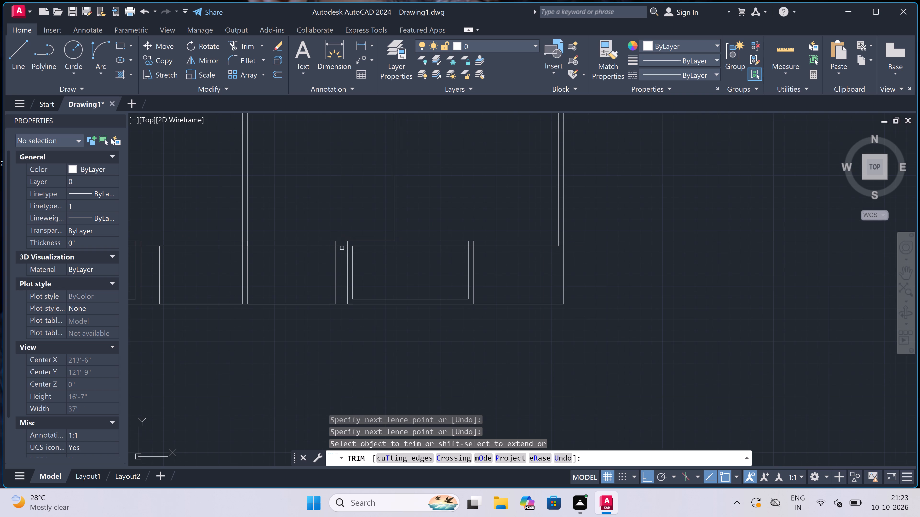
pyautogui.click(340, 287)
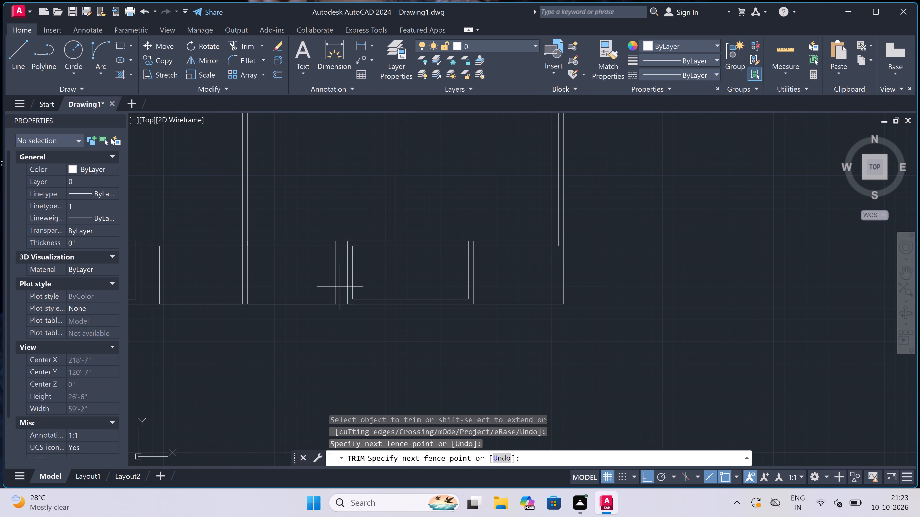
pyautogui.click(348, 338)
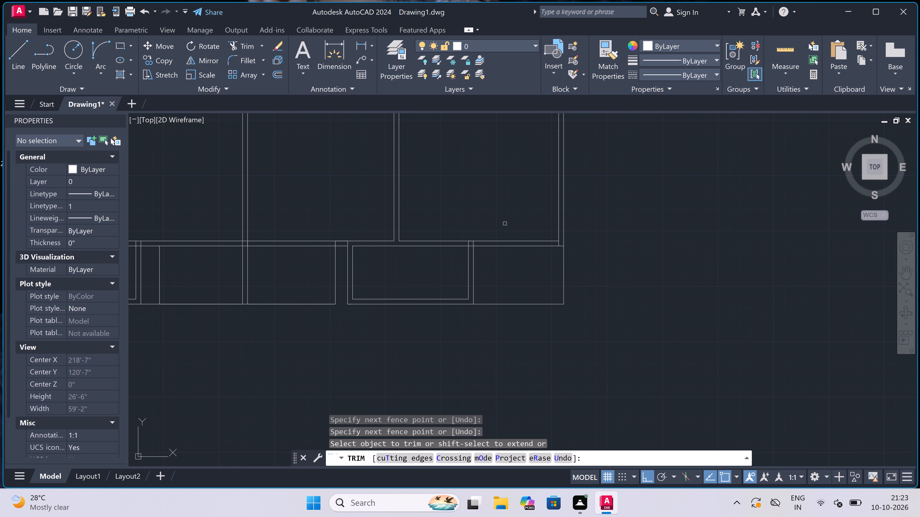
# Trim the easternmost strip partition's stubs inside the south wall and the wall's outer line between its faces.
pyautogui.scroll(1, 505, 224)
pyautogui.scroll(2, 479, 248)
pyautogui.click(376, 267)
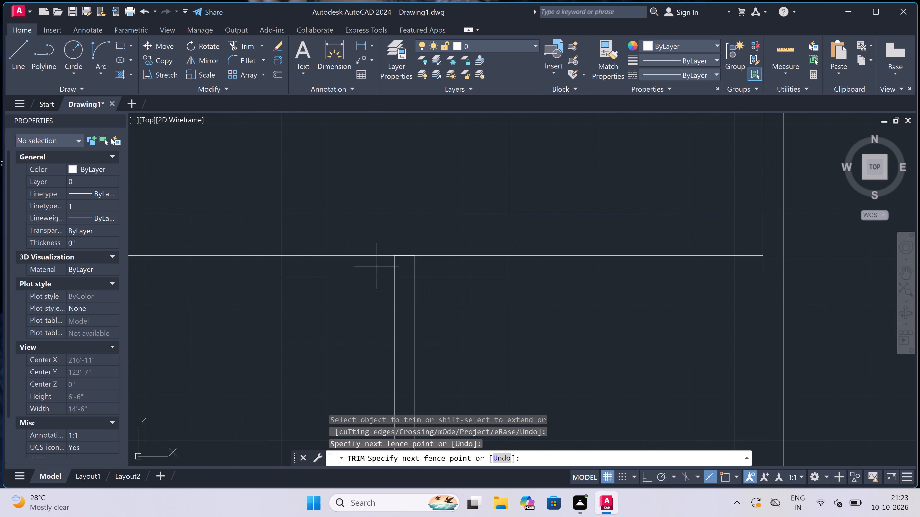
pyautogui.click(436, 266)
pyautogui.click(402, 276)
# Trim the stubs of the second partition from the west and the nearby cross line where they run through the south wall.
pyautogui.scroll(-4, 410, 246)
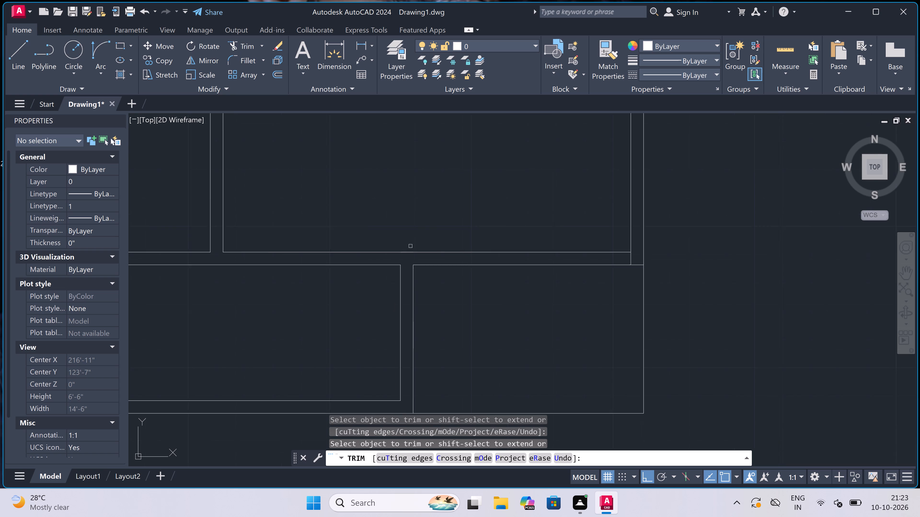
pyautogui.scroll(-1, 410, 246)
pyautogui.scroll(4, 281, 252)
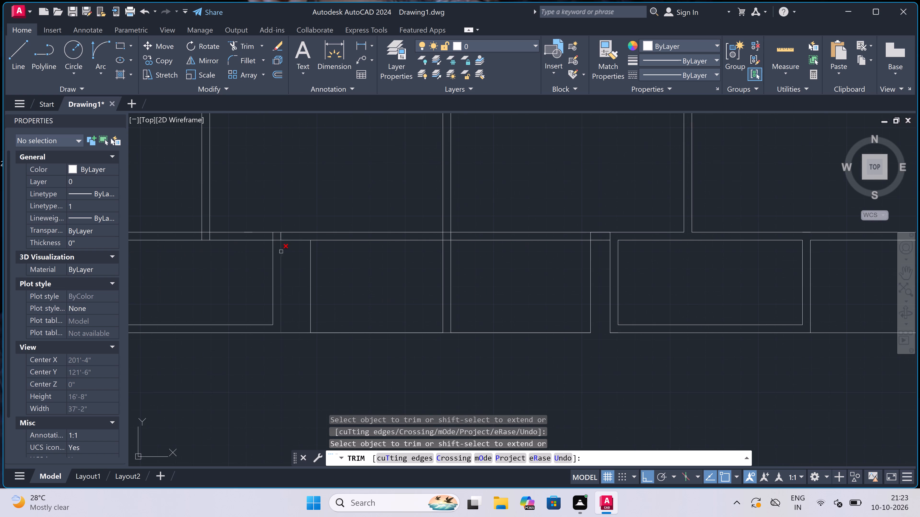
pyautogui.scroll(2, 269, 236)
pyautogui.click(269, 237)
pyautogui.click(362, 235)
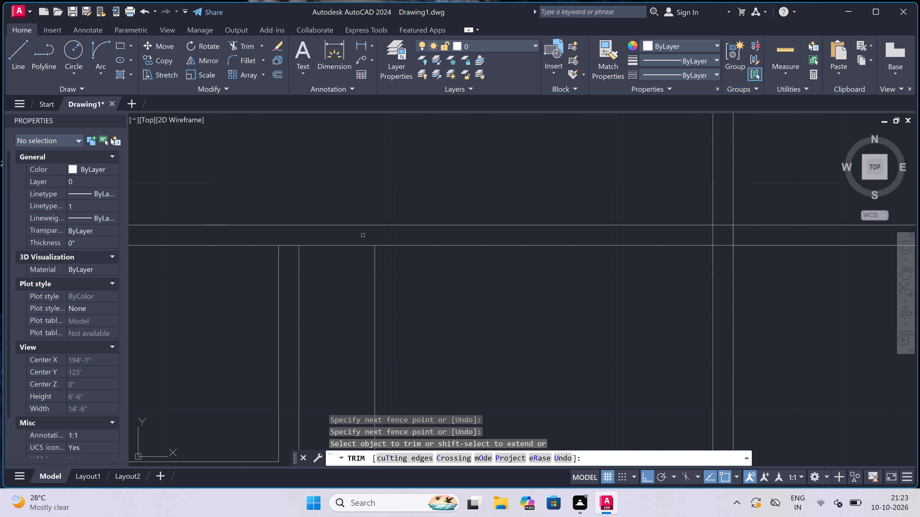
# Trim the strip's south edge across the western gap between the second partition and the adjacent cross line.
pyautogui.scroll(-4, 363, 235)
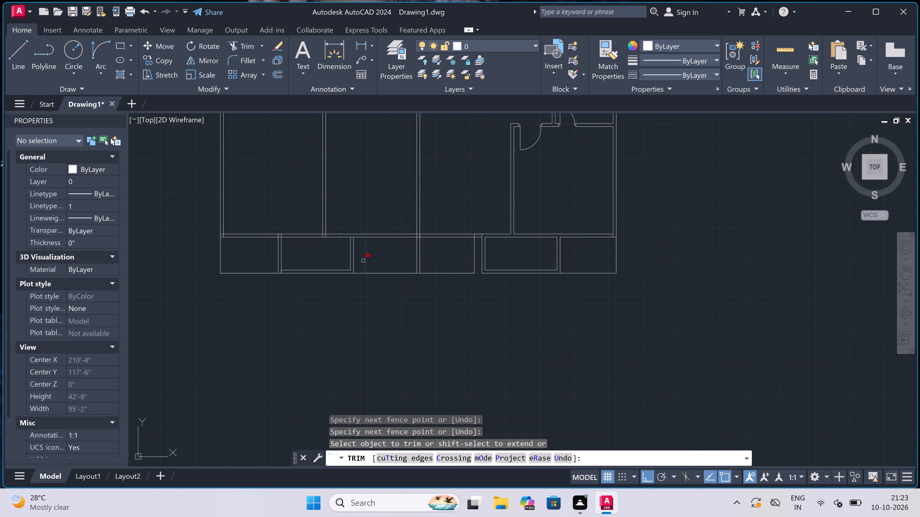
pyautogui.scroll(1, 363, 261)
pyautogui.click(356, 271)
pyautogui.click(357, 325)
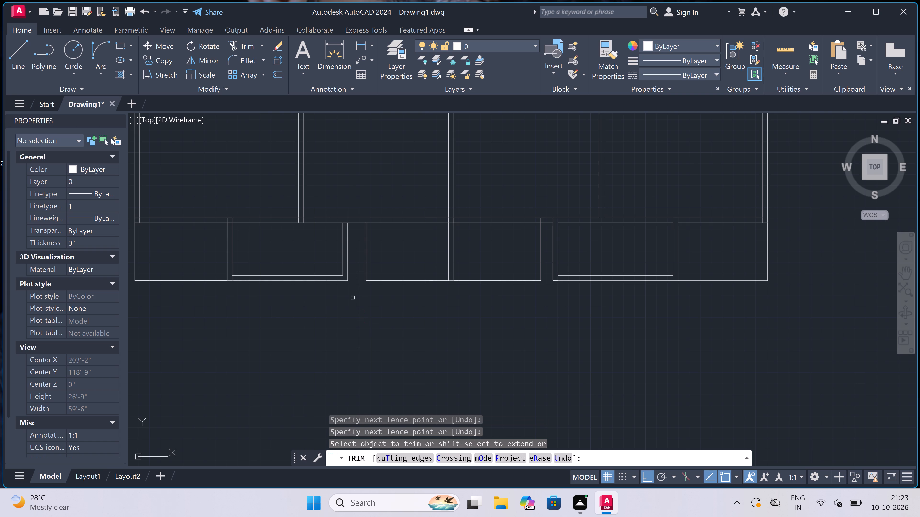
# Trim the westernmost strip partition's east face below the inset line to form a clean corner.
pyautogui.scroll(1, 182, 283)
pyautogui.scroll(3, 228, 271)
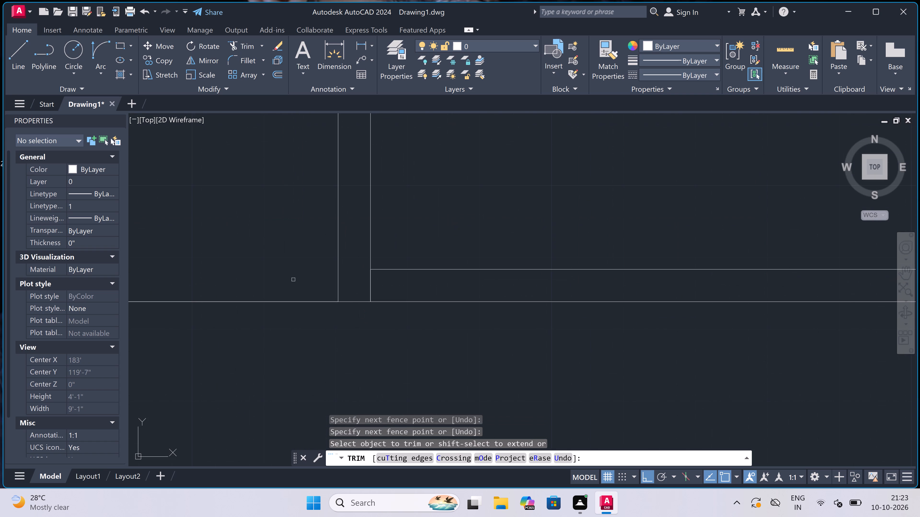
pyautogui.scroll(2, 364, 283)
pyautogui.click(365, 283)
pyautogui.click(452, 283)
# Trim the westernmost strip partition's stubs inside the south wall and the wall's outer line between its faces.
pyautogui.scroll(-2, 360, 287)
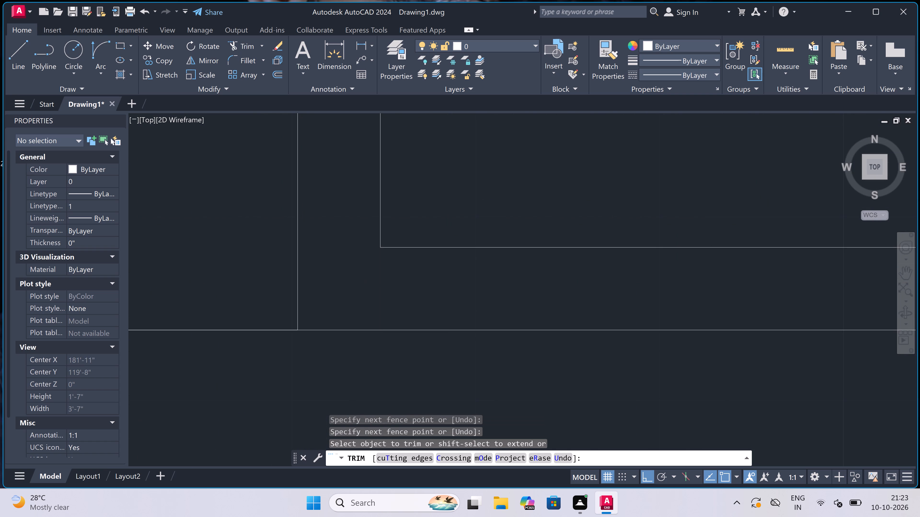
pyautogui.scroll(-4, 360, 287)
pyautogui.scroll(4, 348, 201)
pyautogui.scroll(-4, 368, 226)
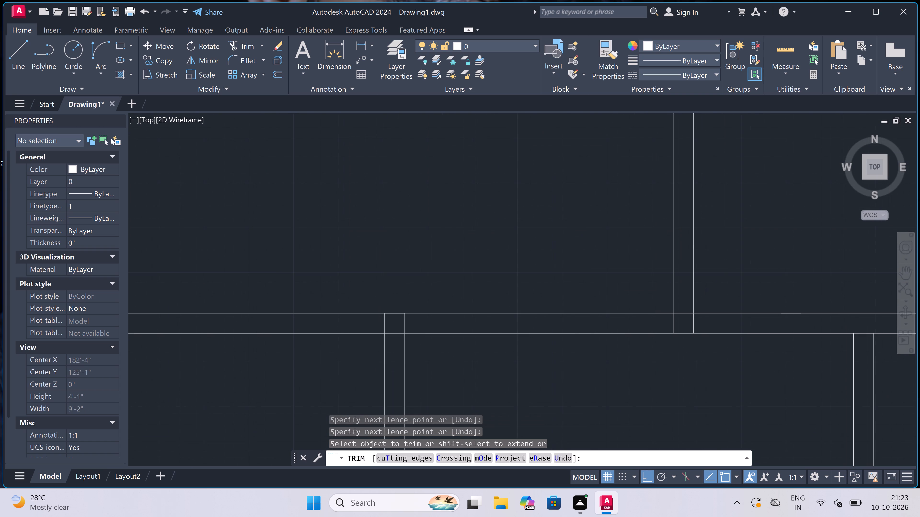
pyautogui.scroll(4, 378, 259)
pyautogui.click(408, 280)
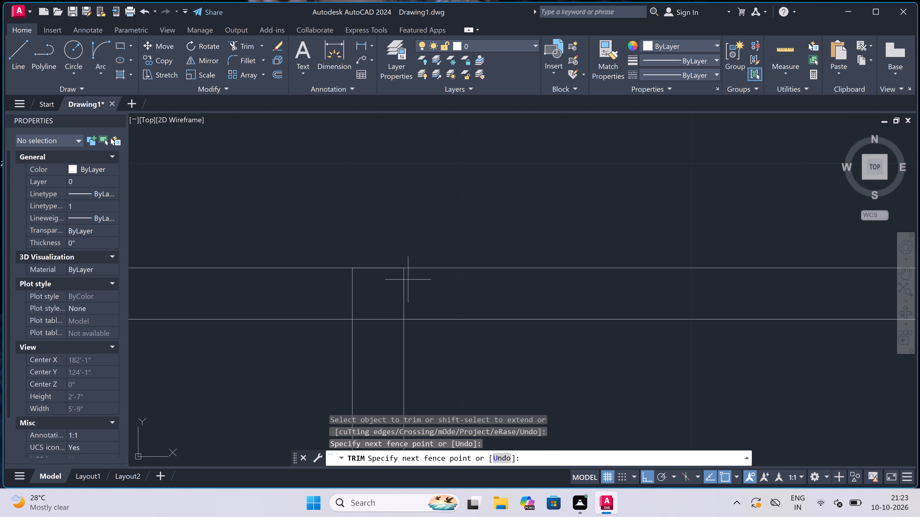
pyautogui.click(312, 290)
pyautogui.moveTo(375, 340); pyautogui.dragTo(376, 332)
pyautogui.click(380, 298)
# Trim the overlapping inner wall lines at the building's southwest corner, where the west and south walls meet.
pyautogui.scroll(-5, 380, 298)
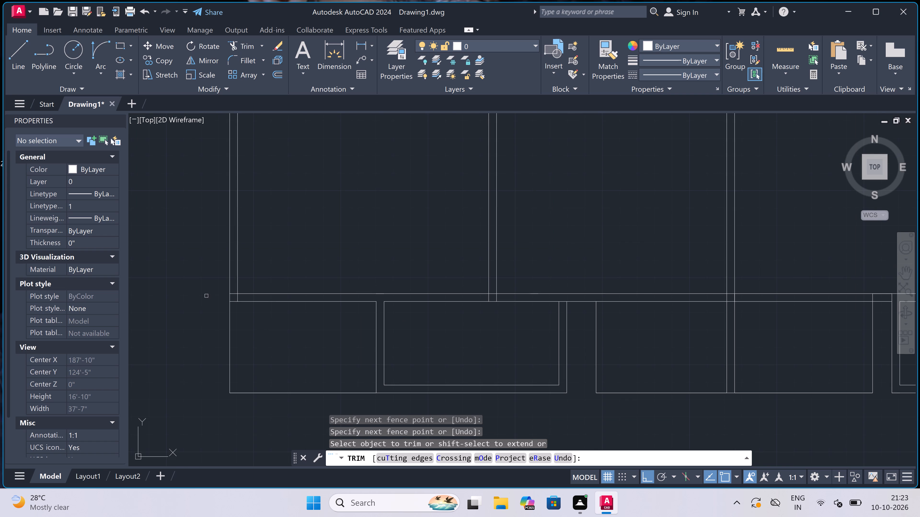
pyautogui.scroll(4, 248, 295)
pyautogui.scroll(-3, 198, 294)
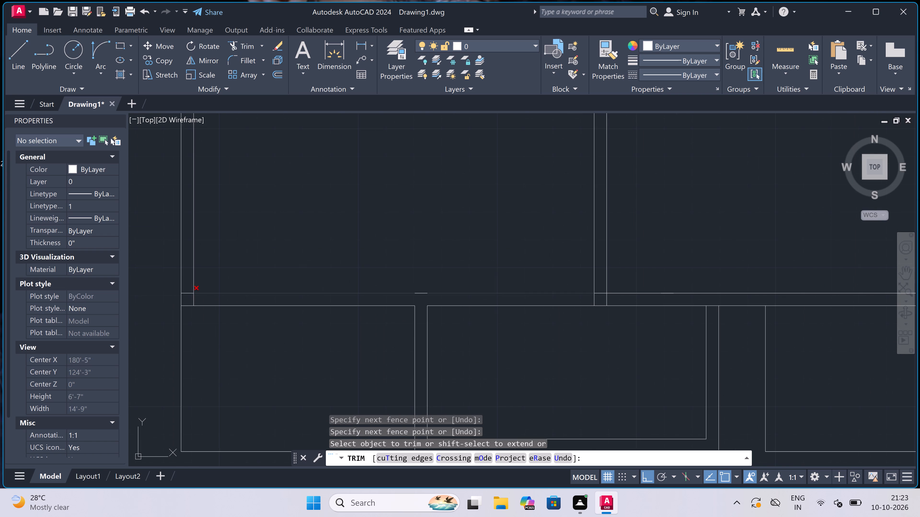
pyautogui.scroll(4, 190, 293)
pyautogui.moveTo(189, 280); pyautogui.dragTo(190, 283)
pyautogui.moveTo(202, 331); pyautogui.dragTo(205, 330)
pyautogui.click(240, 334)
pyautogui.click(210, 323)
# Trim the overlapping lines where the western interior wall meets the south wall, leaving an open T-junction.
pyautogui.scroll(-4, 220, 304)
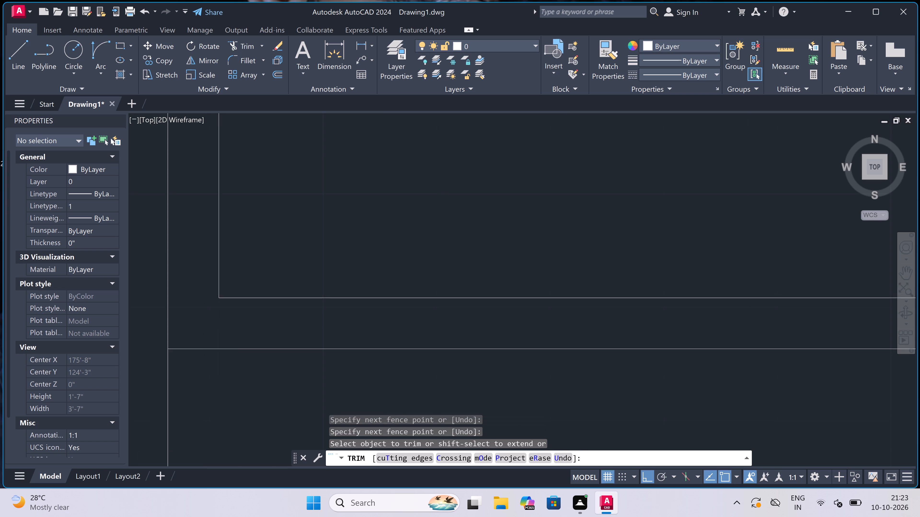
pyautogui.scroll(-1, 220, 304)
pyautogui.scroll(1, 480, 300)
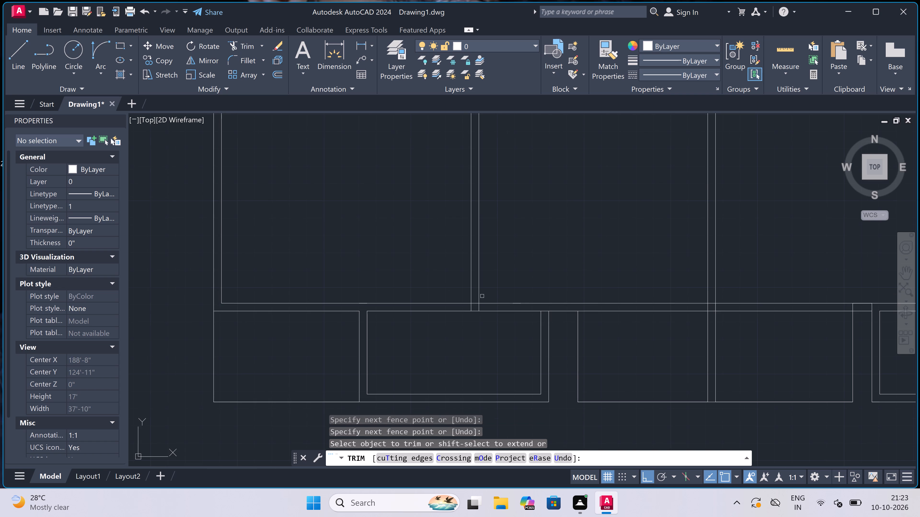
pyautogui.scroll(3, 480, 300)
pyautogui.click(481, 336)
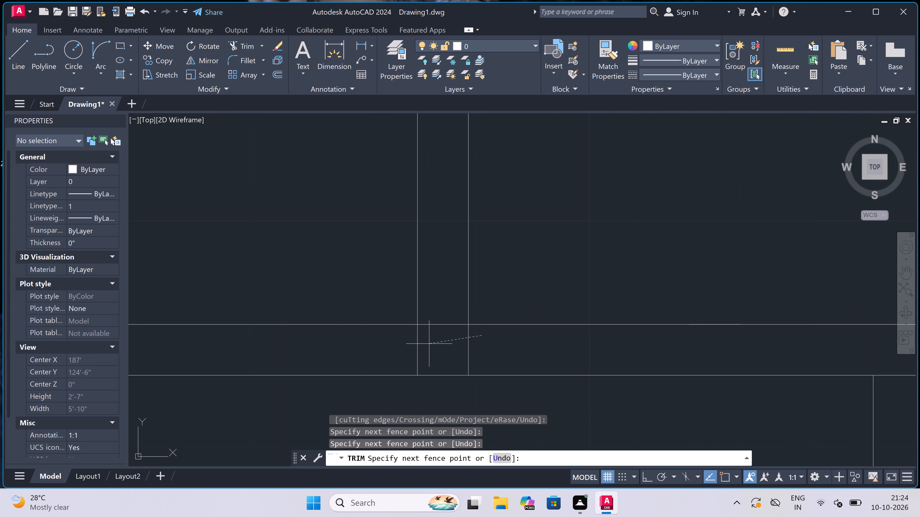
pyautogui.click(392, 349)
pyautogui.click(433, 331)
pyautogui.click(437, 294)
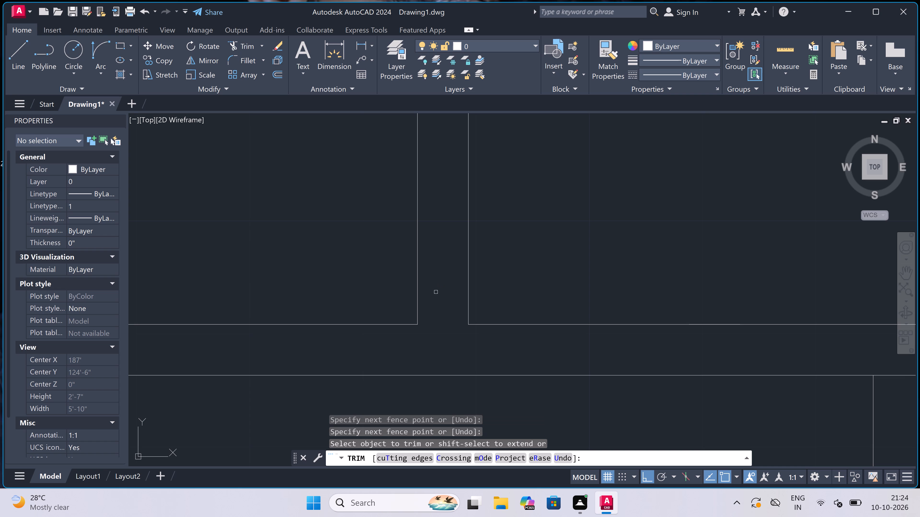
# Trim the south wall's outer line between the faces of the second strip partition from the west.
pyautogui.scroll(-5, 456, 227)
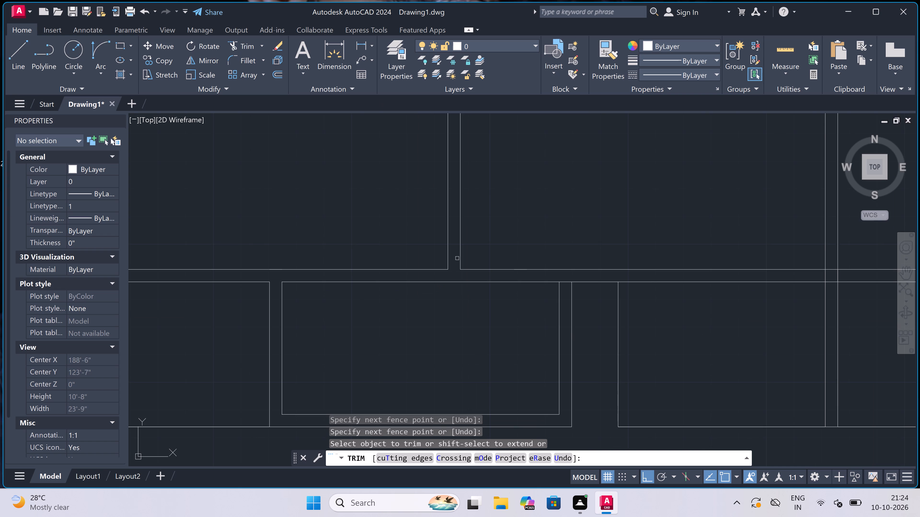
pyautogui.scroll(-2, 458, 260)
pyautogui.scroll(3, 503, 269)
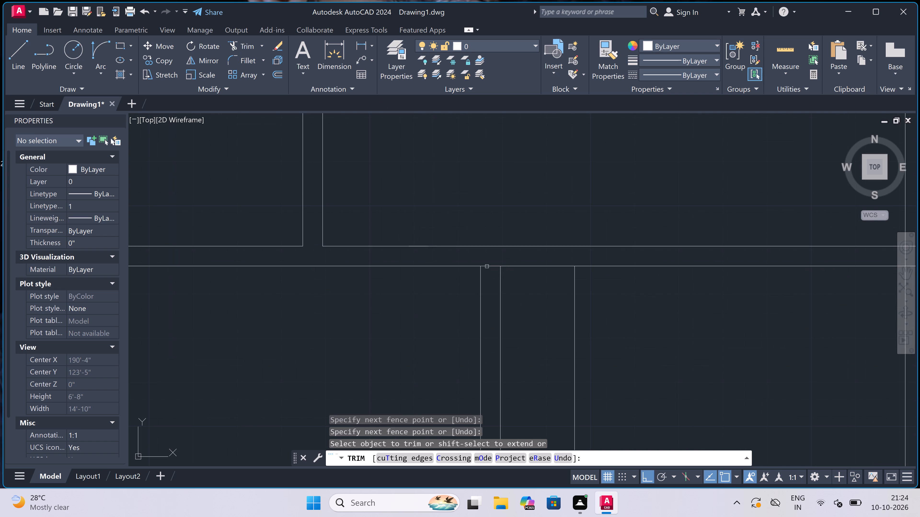
pyautogui.scroll(1, 487, 265)
pyautogui.click(488, 264)
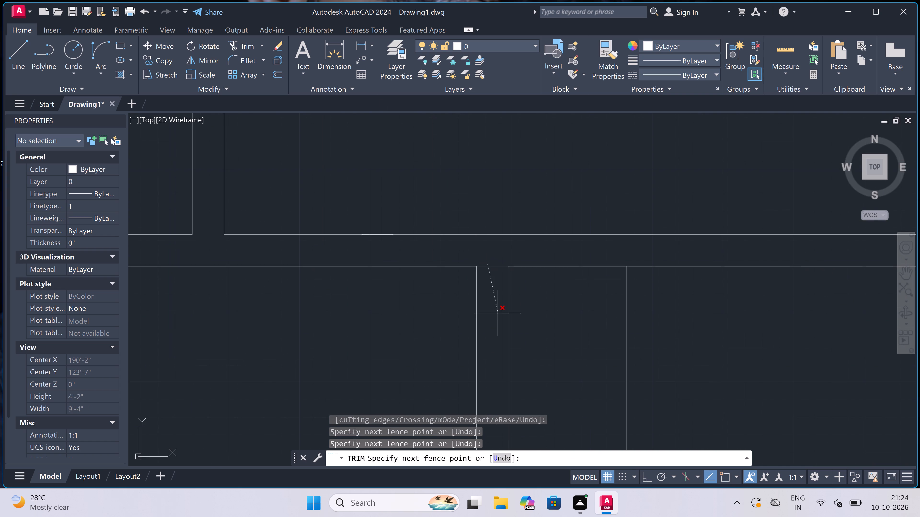
pyautogui.click(498, 315)
# Trim the overlapping lines where the central interior wall crosses the south wall, leaving an open four-way junction.
pyautogui.scroll(-7, 454, 216)
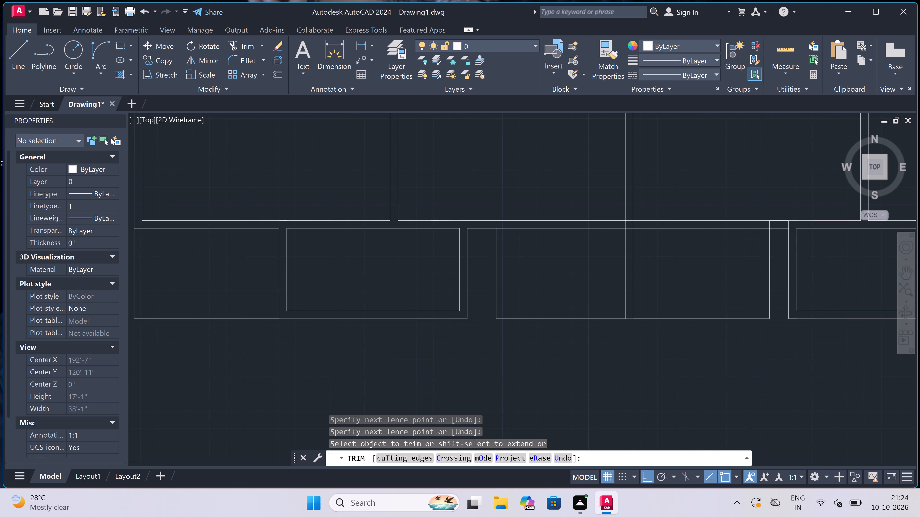
pyautogui.scroll(-1, 453, 216)
pyautogui.scroll(3, 501, 213)
pyautogui.scroll(3, 486, 228)
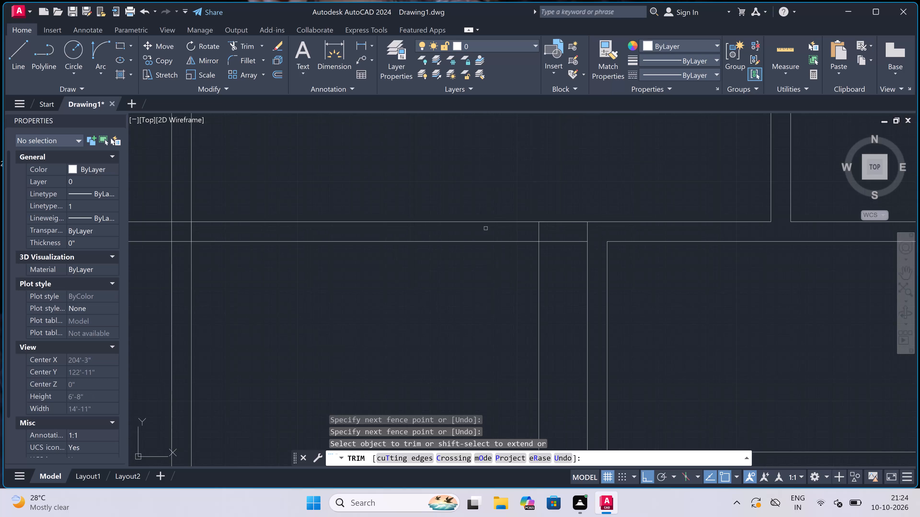
pyautogui.scroll(-3, 423, 237)
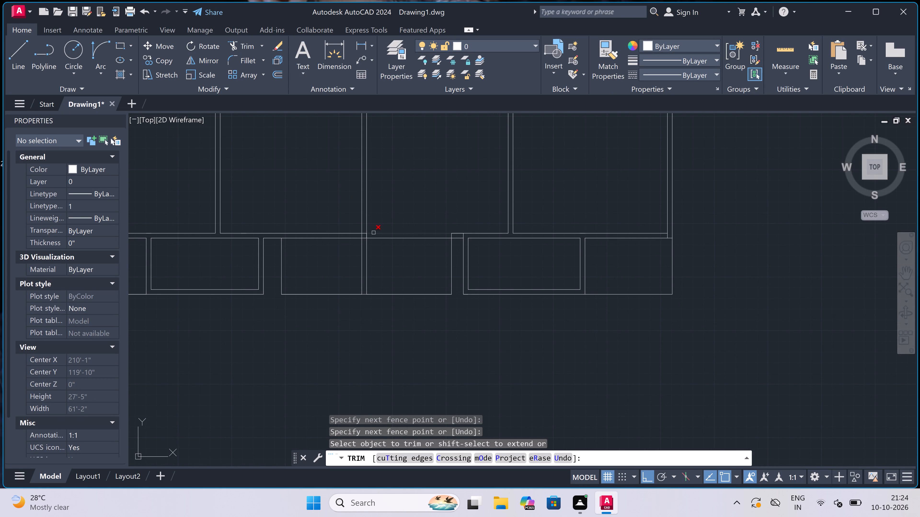
pyautogui.scroll(1, 363, 237)
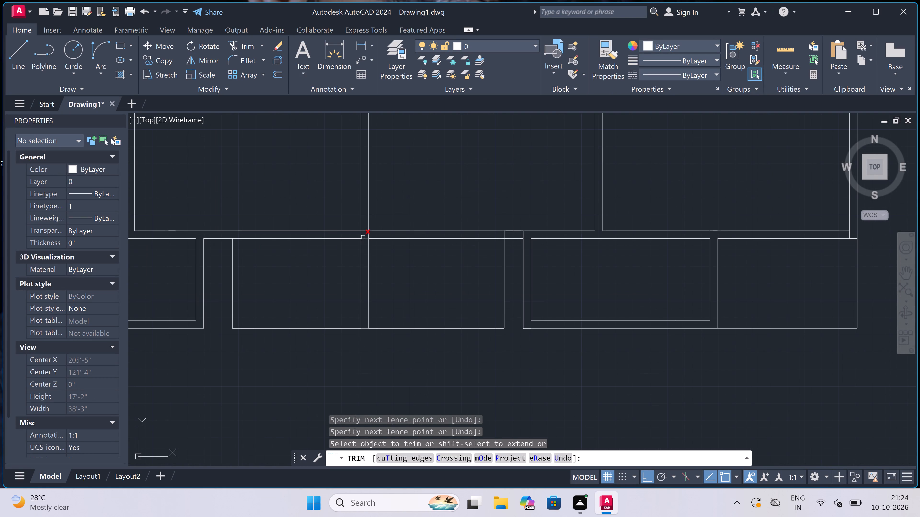
pyautogui.scroll(3, 365, 239)
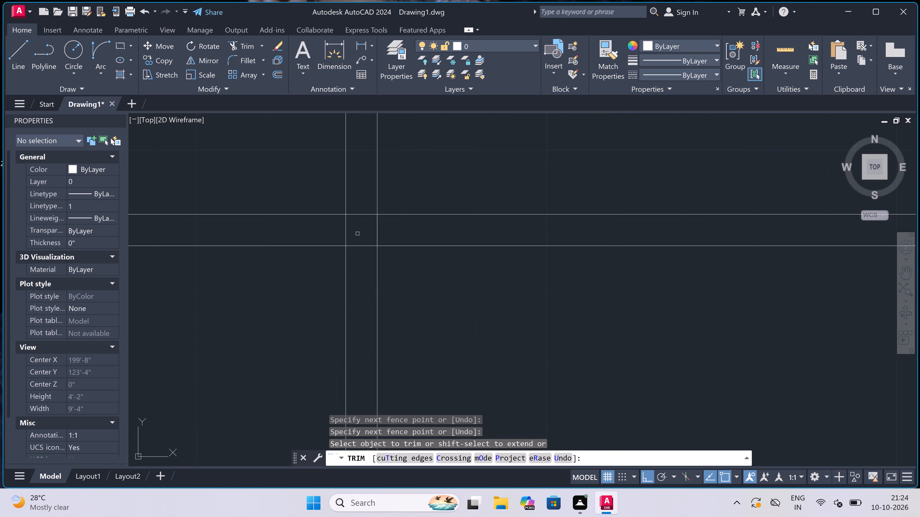
pyautogui.click(336, 232)
pyautogui.click(427, 229)
pyautogui.click(357, 192)
pyautogui.click(362, 288)
# Examine the whole floor plan and the wall and partition junctions along the south strip.
pyautogui.scroll(-7, 370, 248)
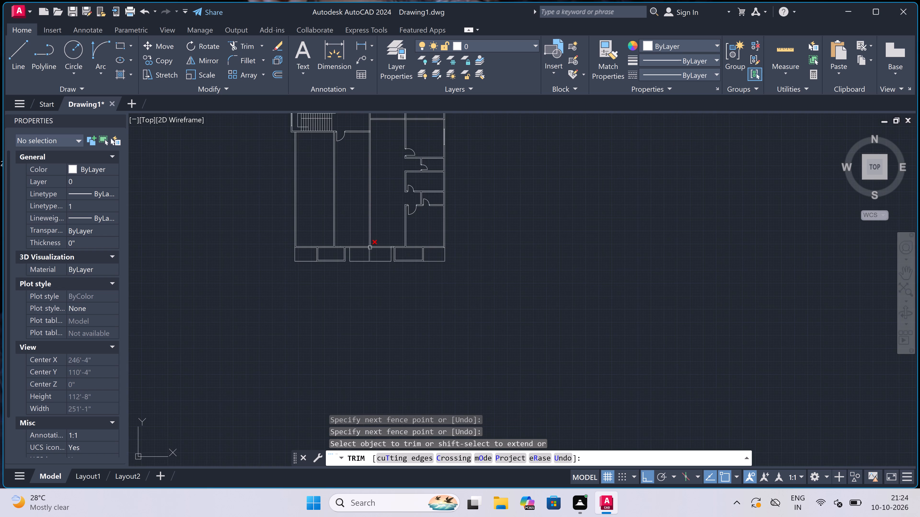
pyautogui.scroll(1, 368, 272)
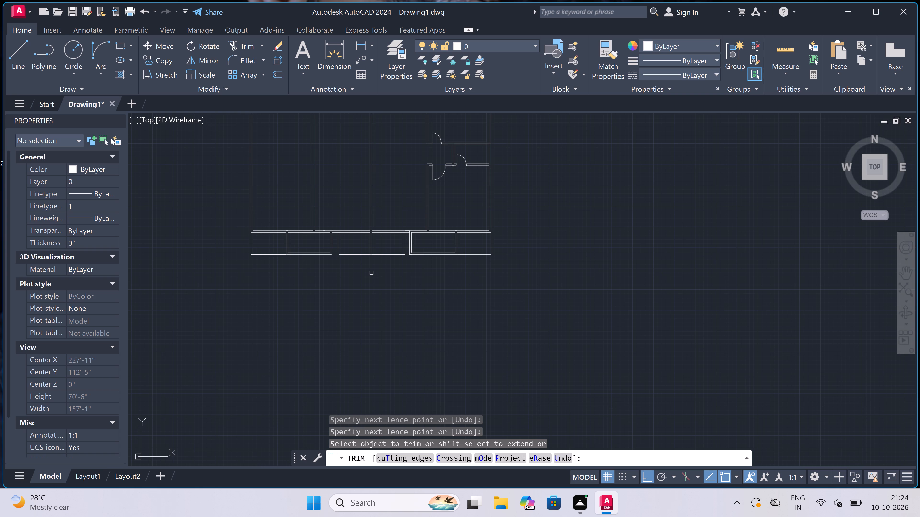
pyautogui.scroll(-1, 372, 272)
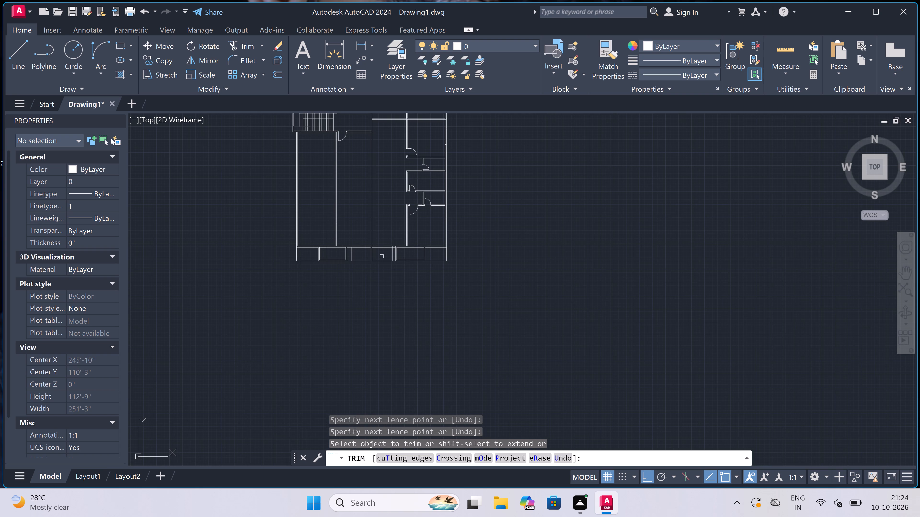
pyautogui.scroll(1, 367, 290)
pyautogui.scroll(-1, 368, 290)
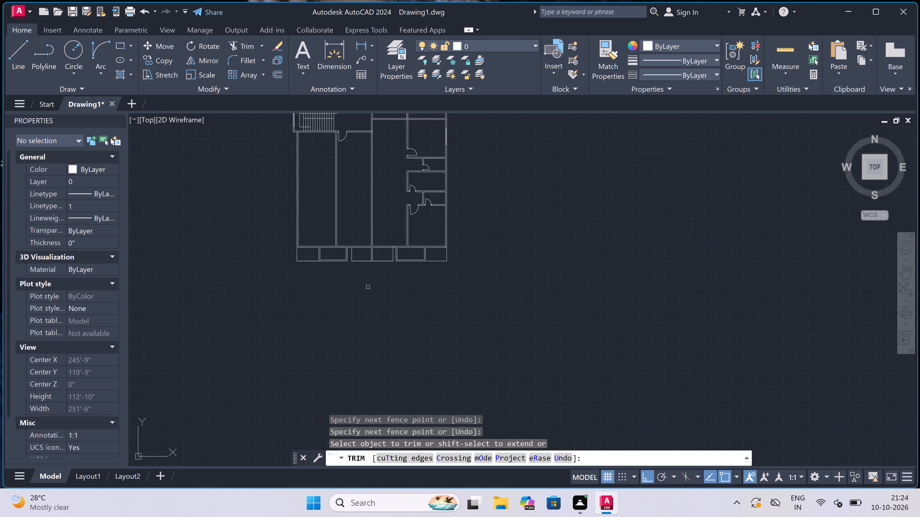
pyautogui.scroll(-4, 369, 287)
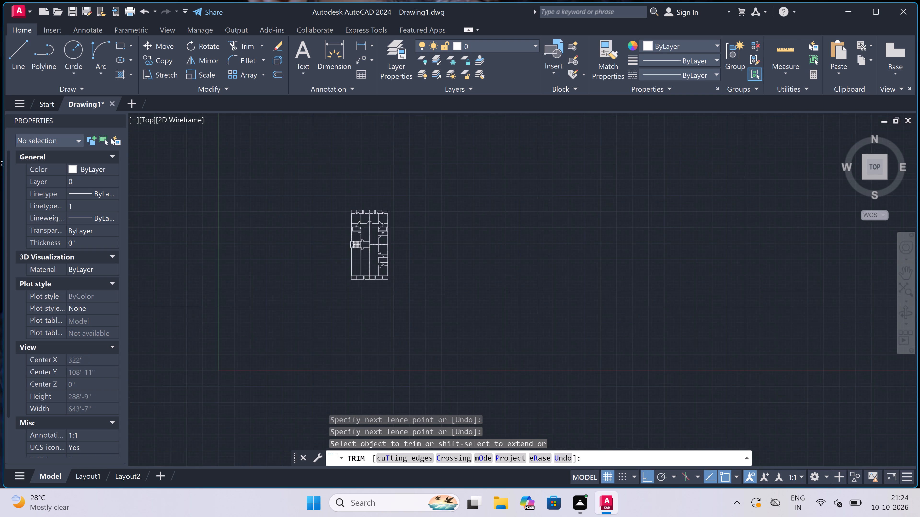
pyautogui.scroll(4, 363, 274)
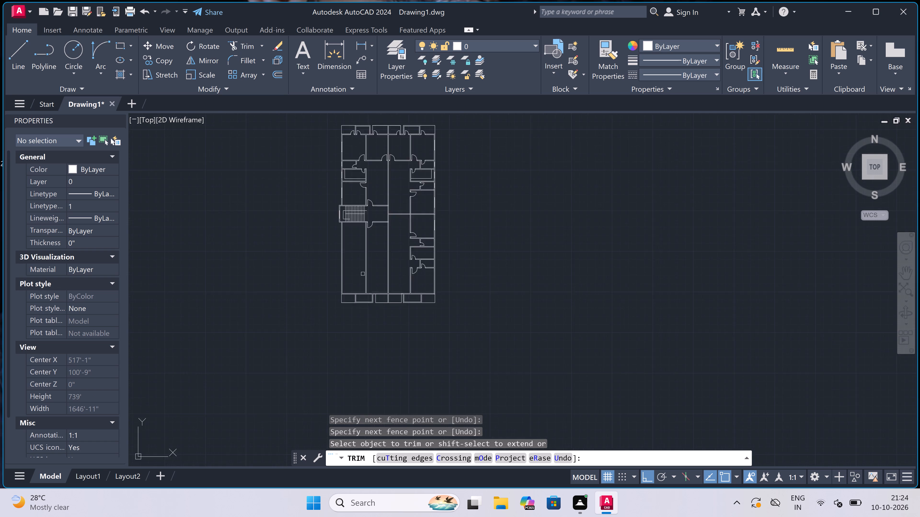
pyautogui.scroll(3, 345, 309)
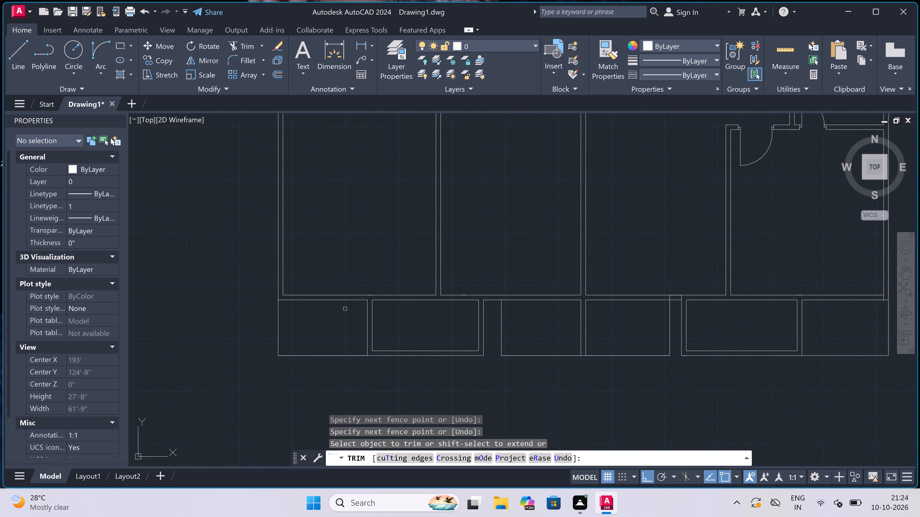
pyautogui.press('Escape')
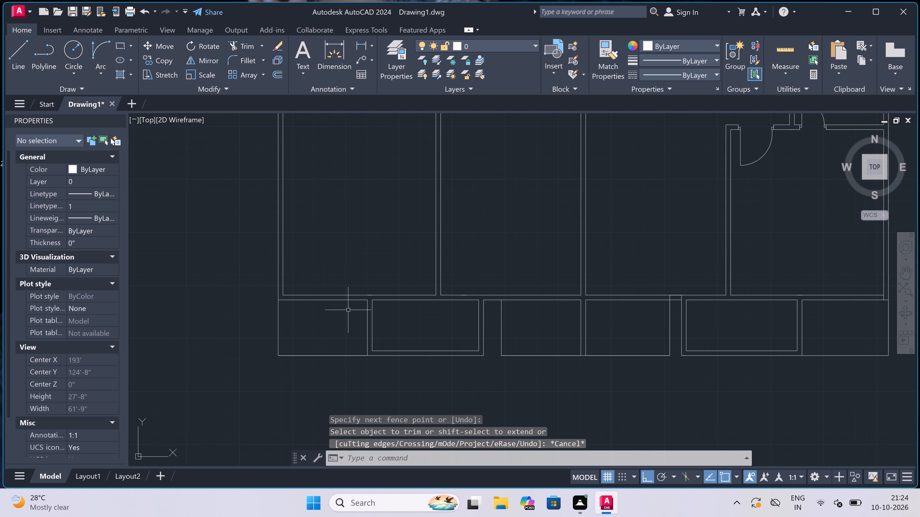
# Draw a door's east jamb across the south wall near the westernmost strip partition, with a 2" westward return from its midpoint and a 2' leaf southward.
pyautogui.write('l')
pyautogui.press('space')
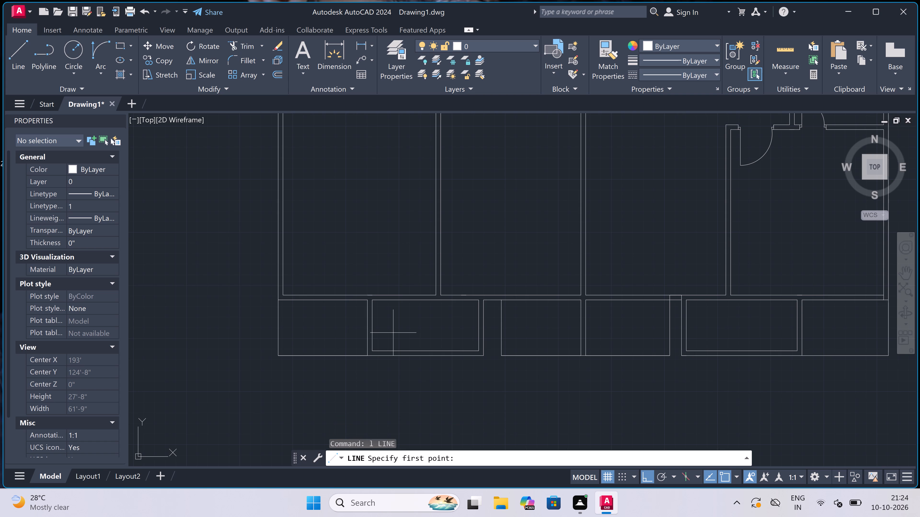
pyautogui.scroll(1, 362, 303)
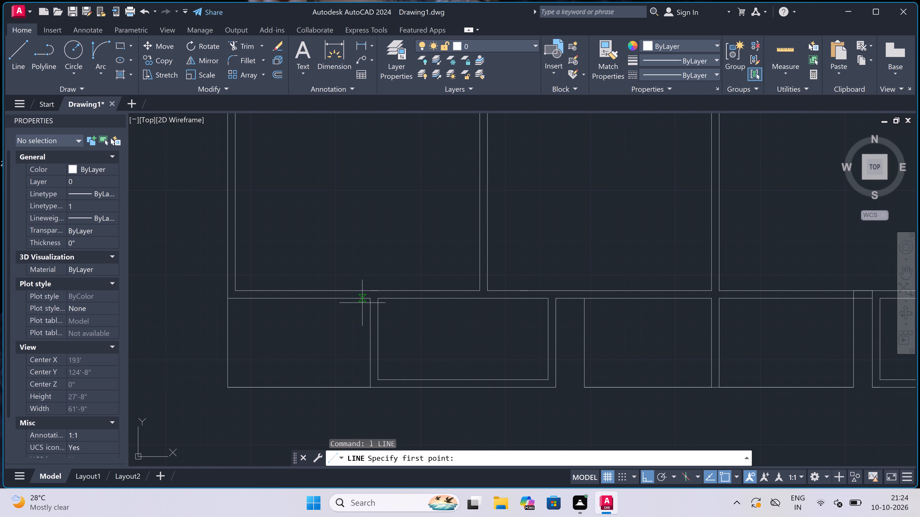
pyautogui.scroll(2, 362, 301)
pyautogui.click(352, 295)
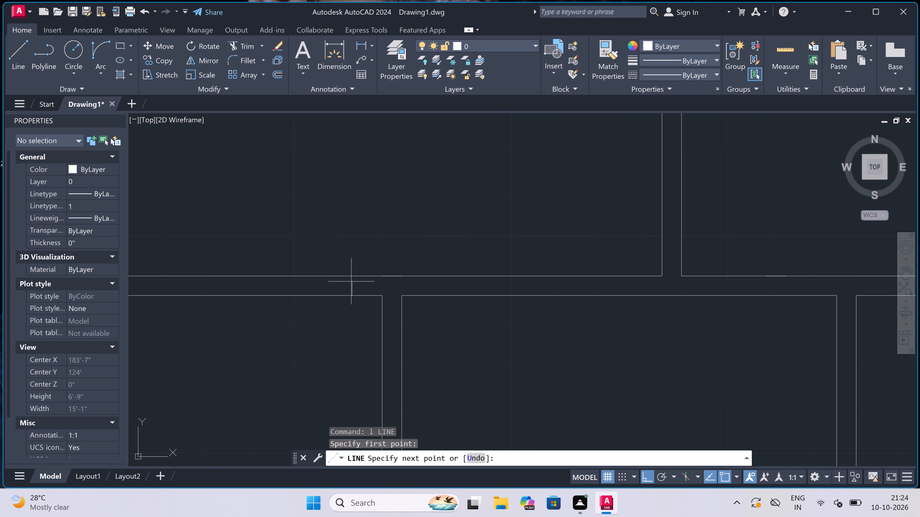
pyautogui.click(352, 277)
pyautogui.click(351, 290)
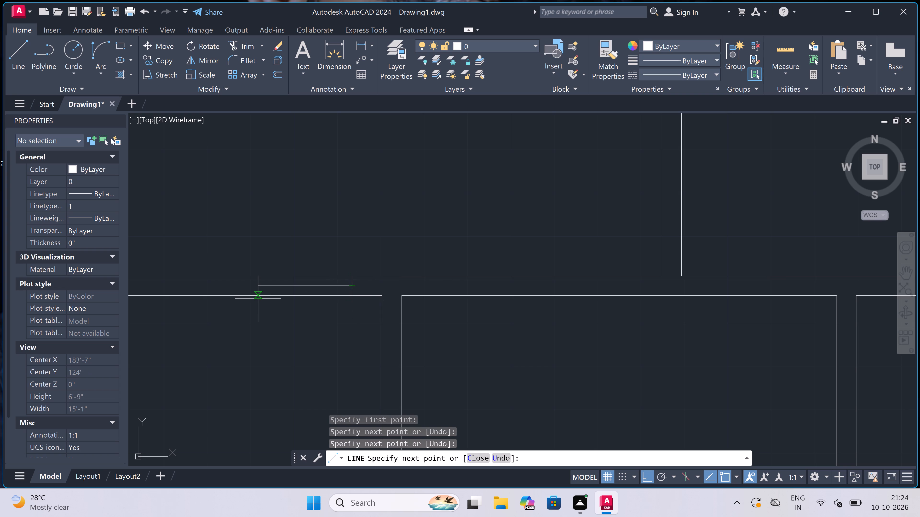
pyautogui.press('2')
pyautogui.write('"')
pyautogui.press('space')
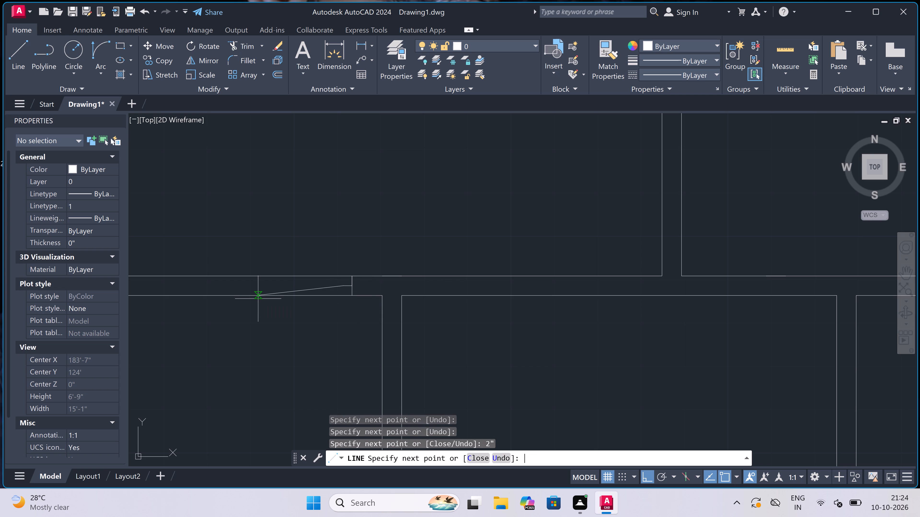
pyautogui.write("2'")
pyautogui.press('space')
pyautogui.press('Escape')
# Draw the door's west jamb across the south wall, with a 2" return from its midpoint toward the opening.
pyautogui.press('space')
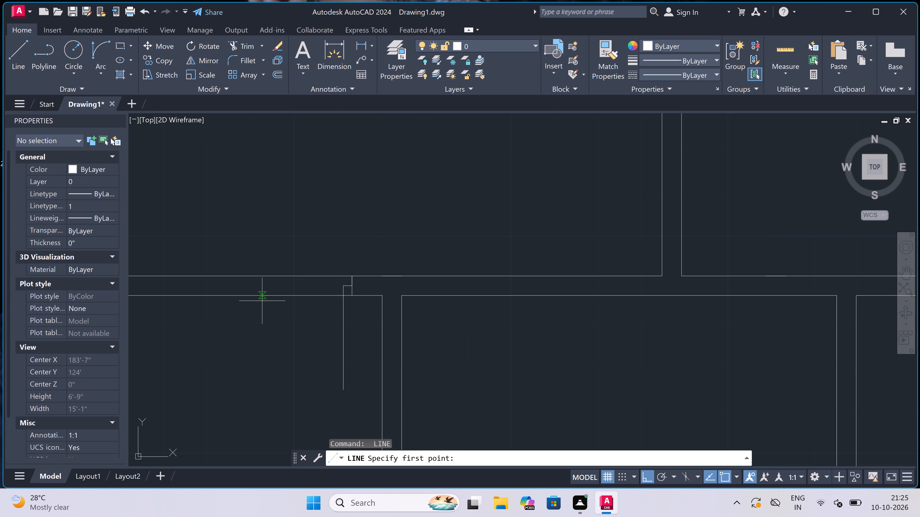
pyautogui.click(249, 296)
pyautogui.click(249, 281)
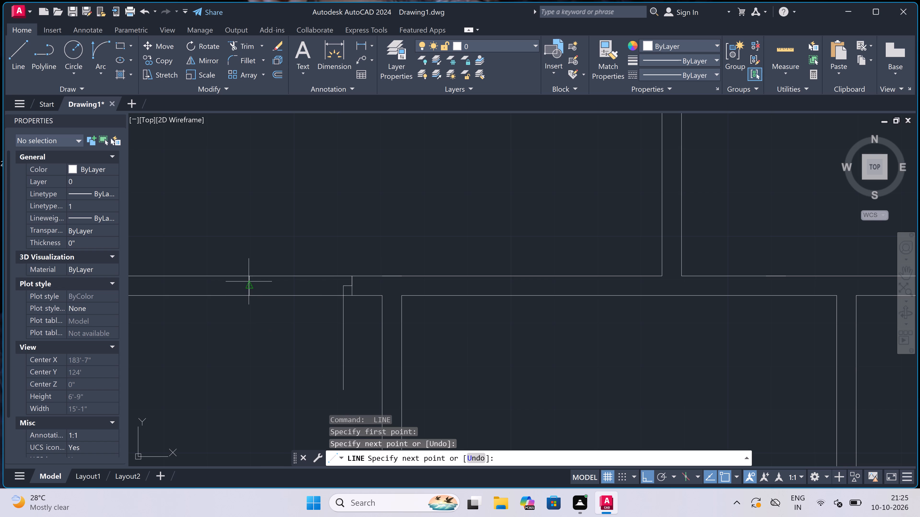
pyautogui.click(248, 284)
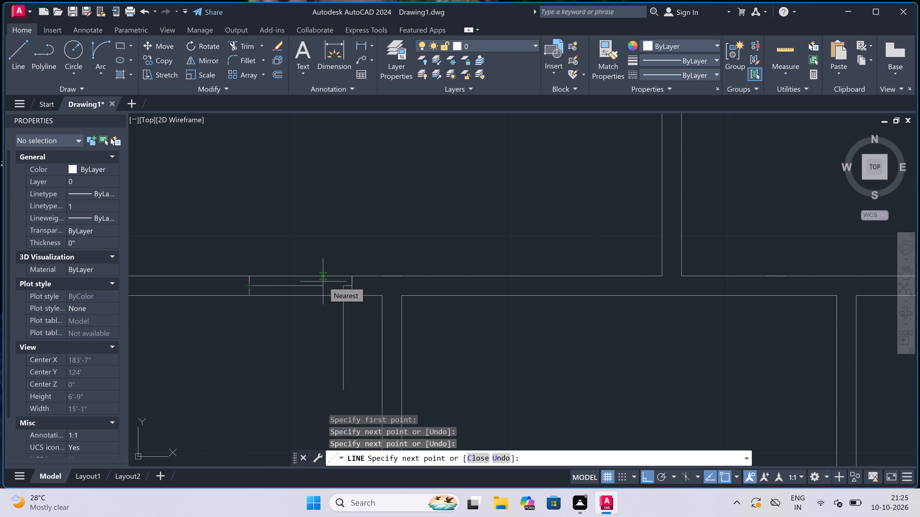
pyautogui.press('2')
pyautogui.write('"')
pyautogui.press('space')
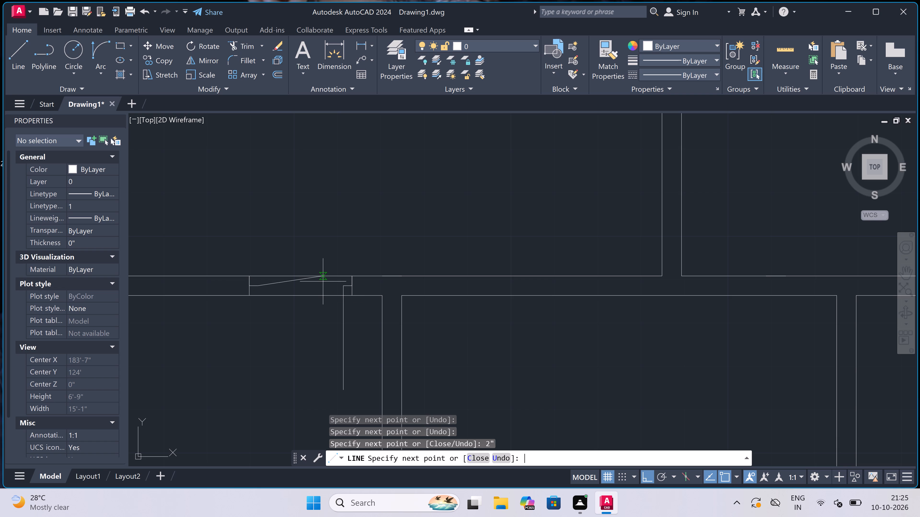
pyautogui.press('Escape')
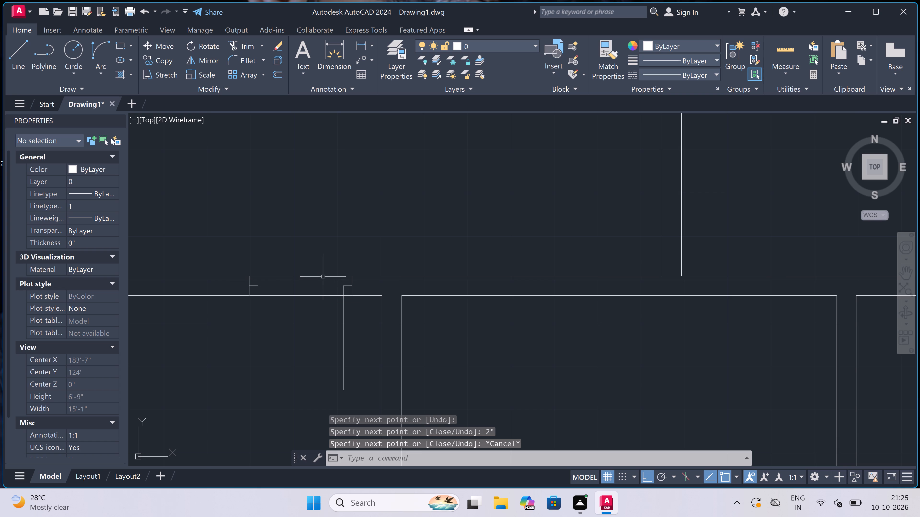
# Draw the door swing arc from the leaf's free end to the west jamb's return, starting tangent toward the west.
pyautogui.click(104, 48)
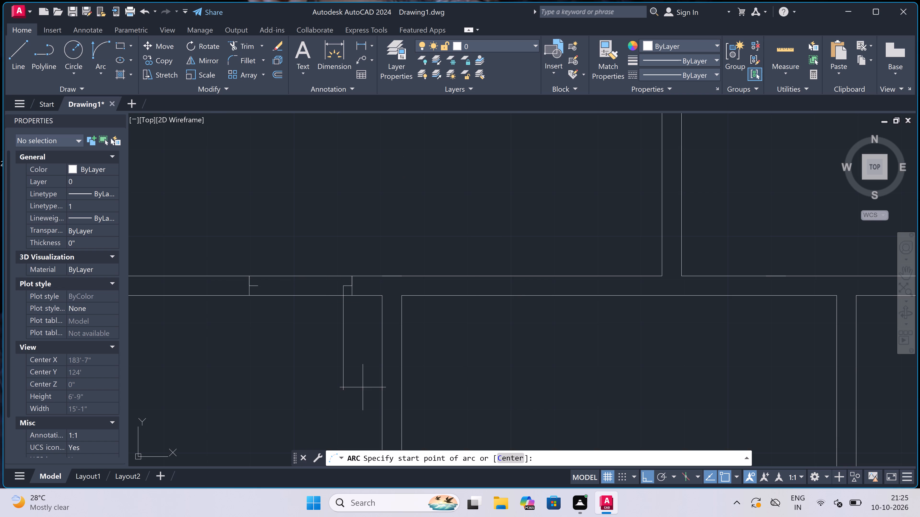
pyautogui.moveTo(340, 391); pyautogui.dragTo(337, 391)
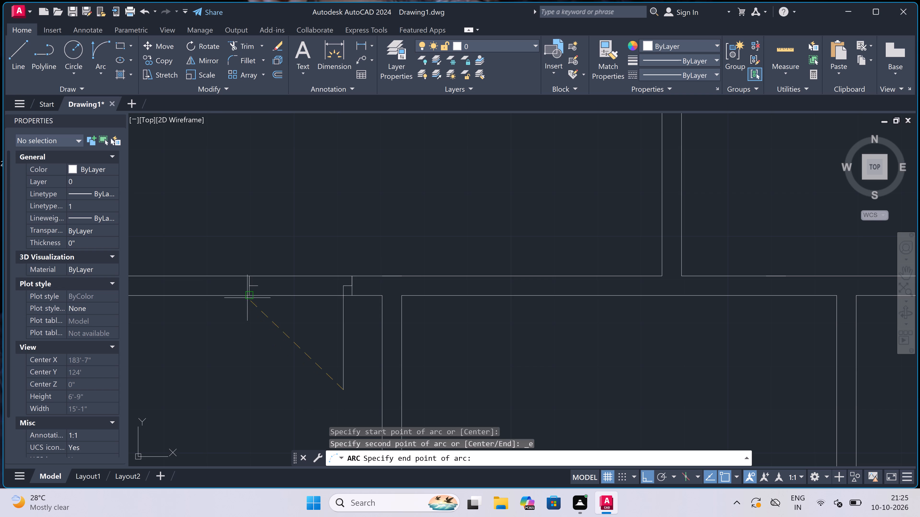
pyautogui.click(258, 283)
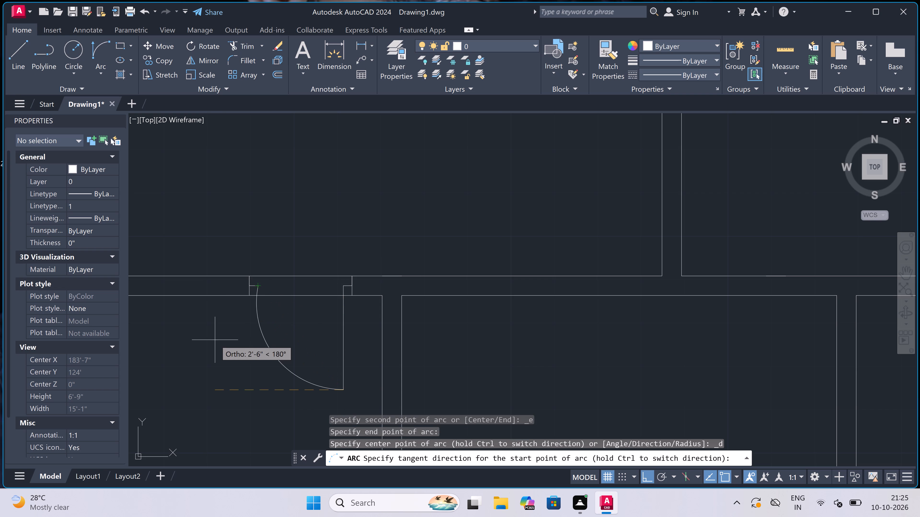
pyautogui.click(215, 340)
# Trim both south wall lines between the two door jambs to open the doorway.
pyautogui.write('tr')
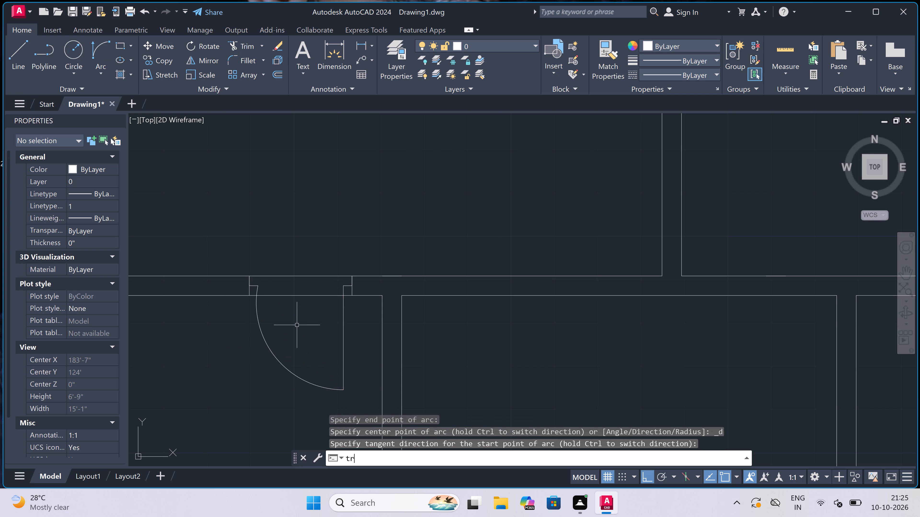
pyautogui.press('space')
pyautogui.click(301, 321)
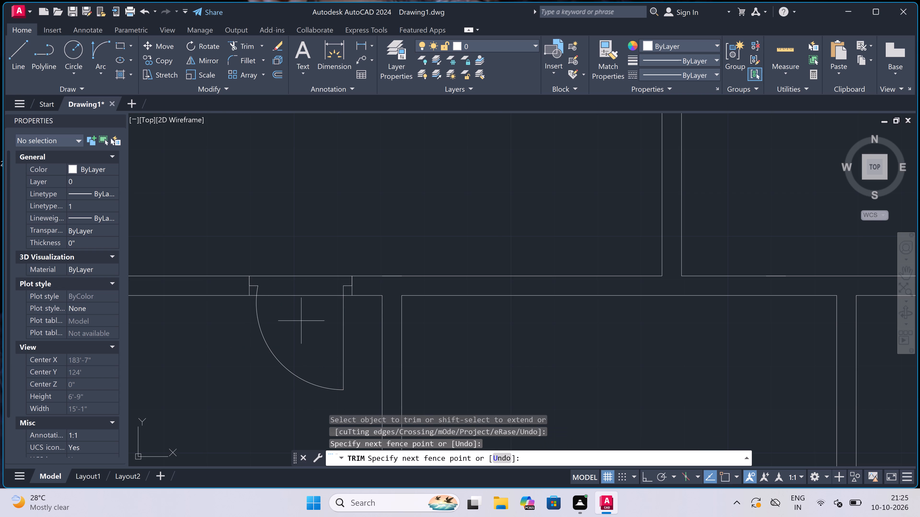
pyautogui.click(316, 213)
pyautogui.scroll(-3, 317, 213)
pyautogui.scroll(1, 360, 213)
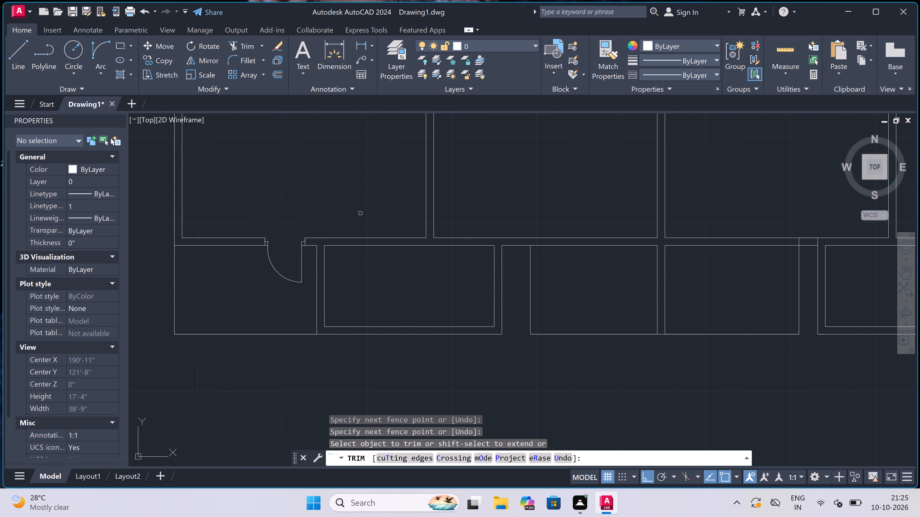
pyautogui.press('Escape')
# Draw a second door's west jamb across the south wall just east of the westernmost partition, with a 2" eastward midpoint return and a 2' leaf southward.
pyautogui.write('l')
pyautogui.press('space')
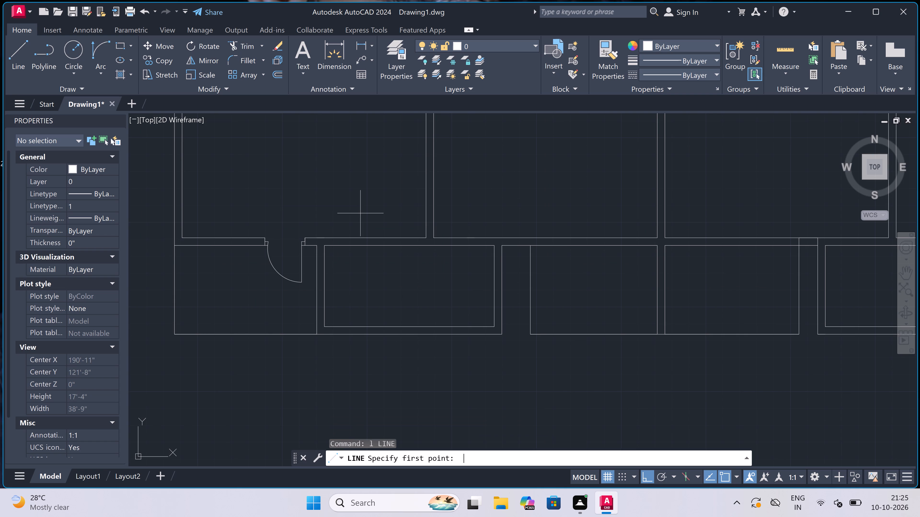
pyautogui.scroll(2, 348, 238)
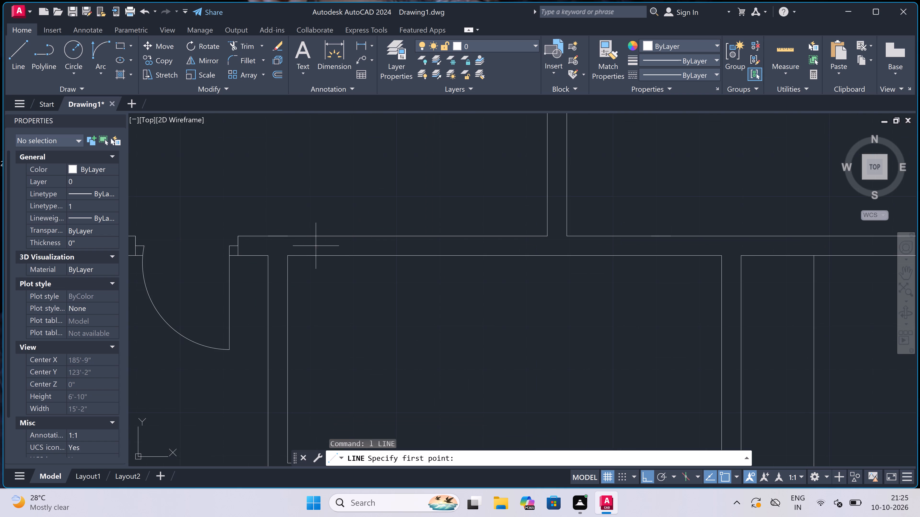
pyautogui.click(309, 254)
pyautogui.click(306, 233)
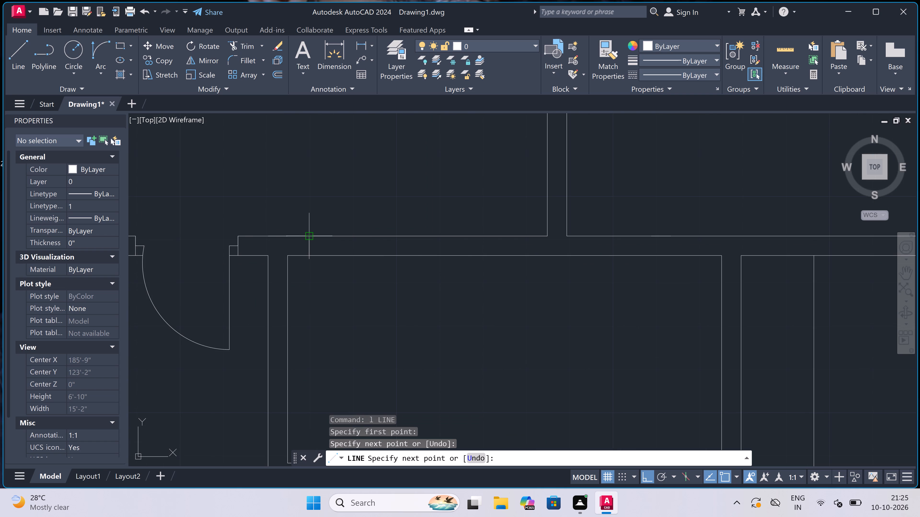
pyautogui.scroll(1, 306, 233)
pyautogui.click(313, 257)
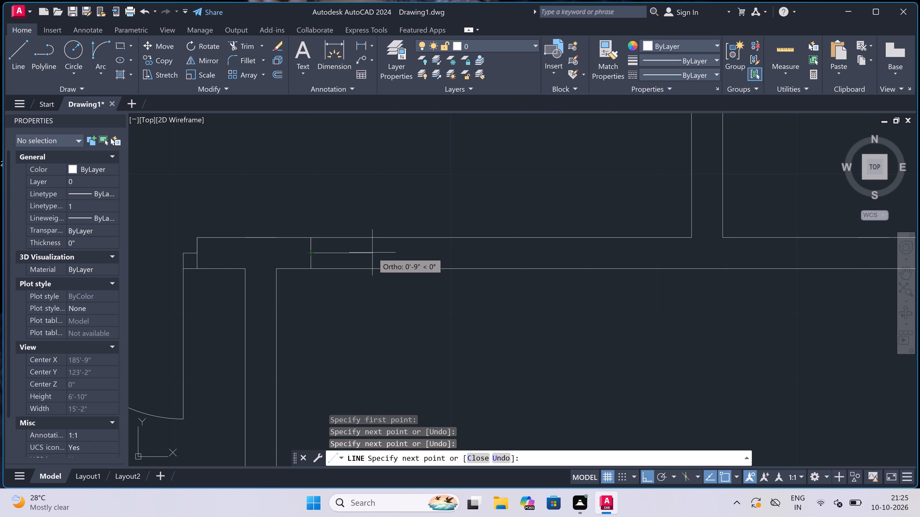
pyautogui.press('2')
pyautogui.write('"')
pyautogui.press('space')
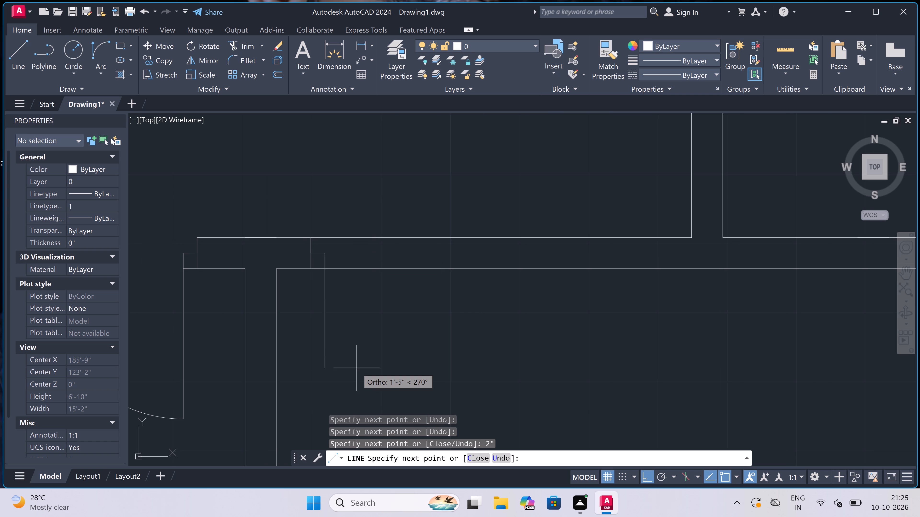
pyautogui.write("2'")
pyautogui.press('space')
pyautogui.press('Escape')
# Draw the second door's east jamb across the south wall, with a 2" return from its midpoint toward the opening.
pyautogui.press('space')
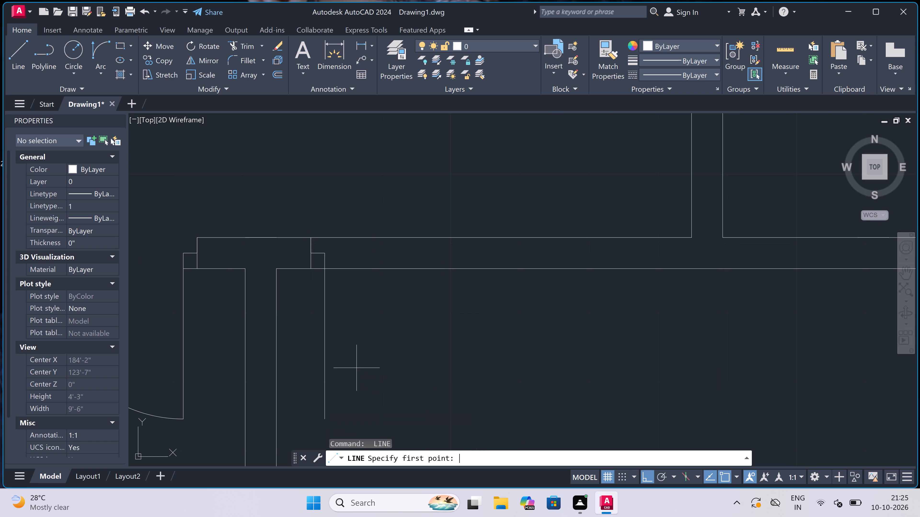
pyautogui.scroll(2, 356, 368)
pyautogui.scroll(-3, 387, 236)
pyautogui.scroll(1, 434, 205)
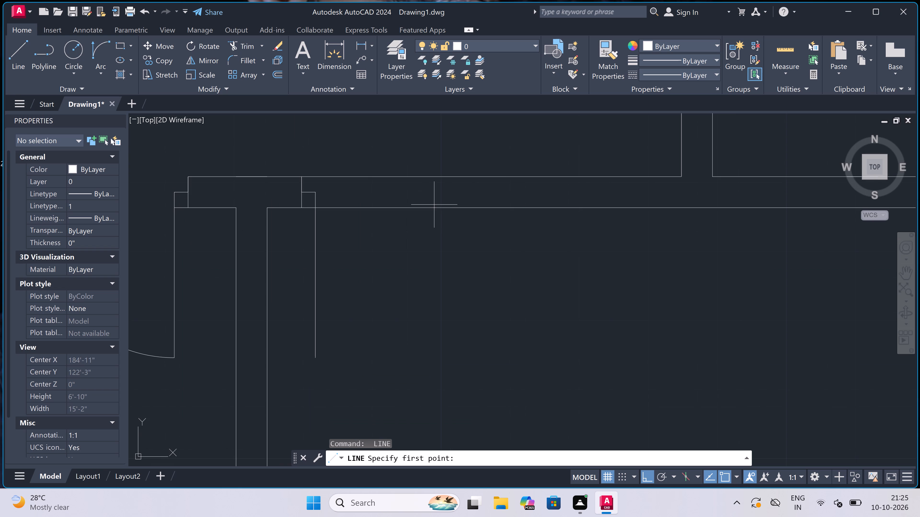
pyautogui.click(460, 207)
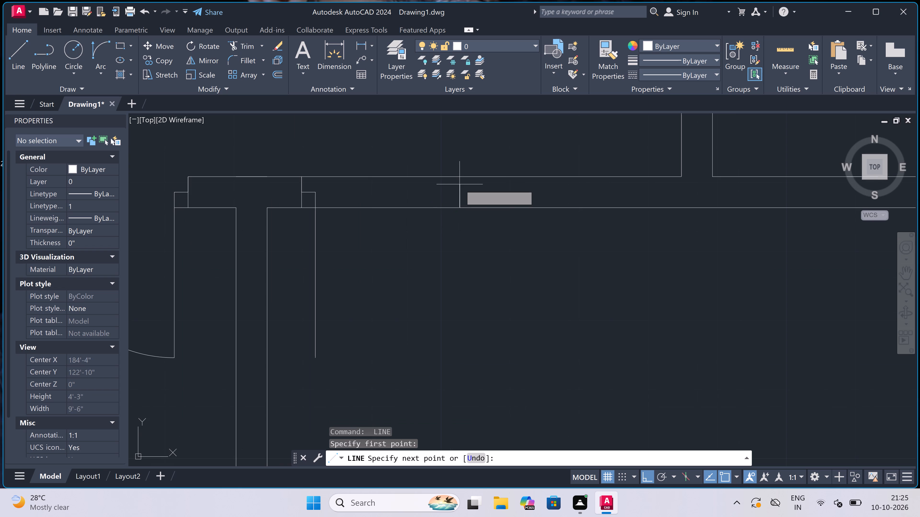
pyautogui.click(460, 177)
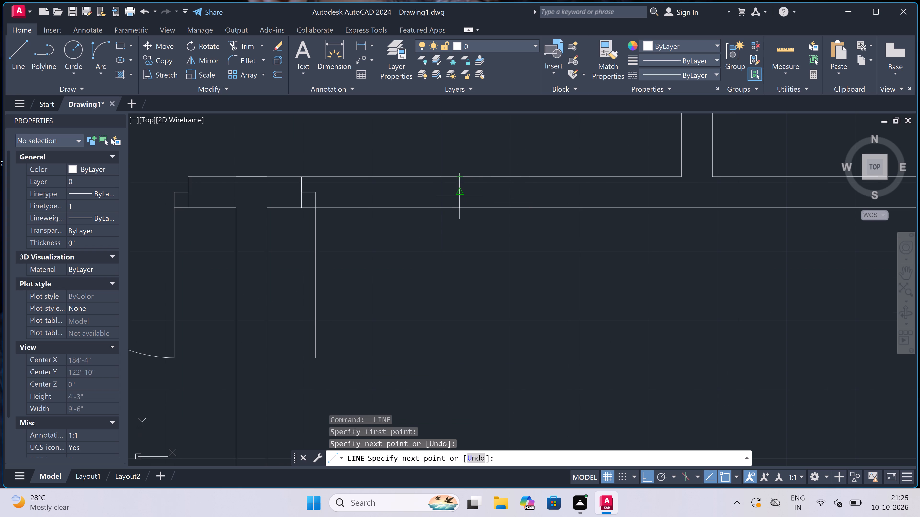
pyautogui.click(460, 191)
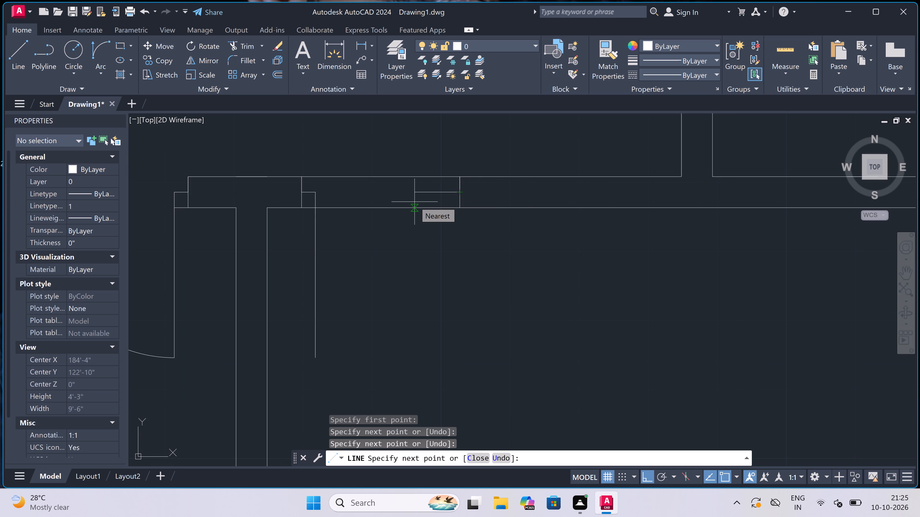
pyautogui.press('2')
pyautogui.write('"')
pyautogui.press('space')
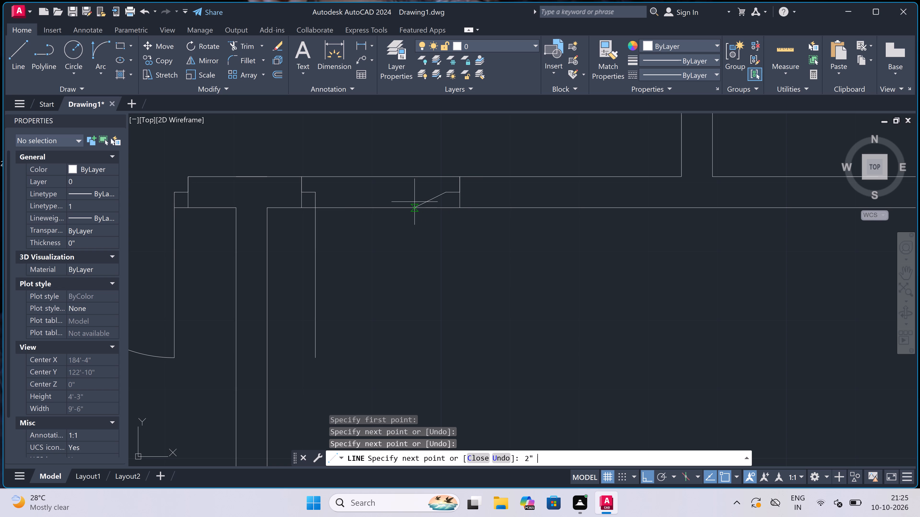
pyautogui.press('Escape')
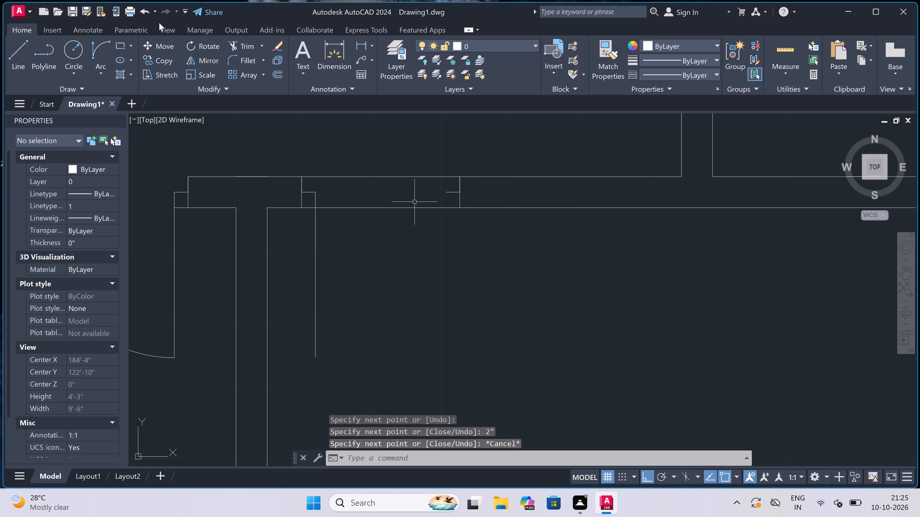
# Draw the second door's swing arc from the leaf's free end to the east jamb's return, starting tangent toward the east.
pyautogui.doubleClick(98, 47)
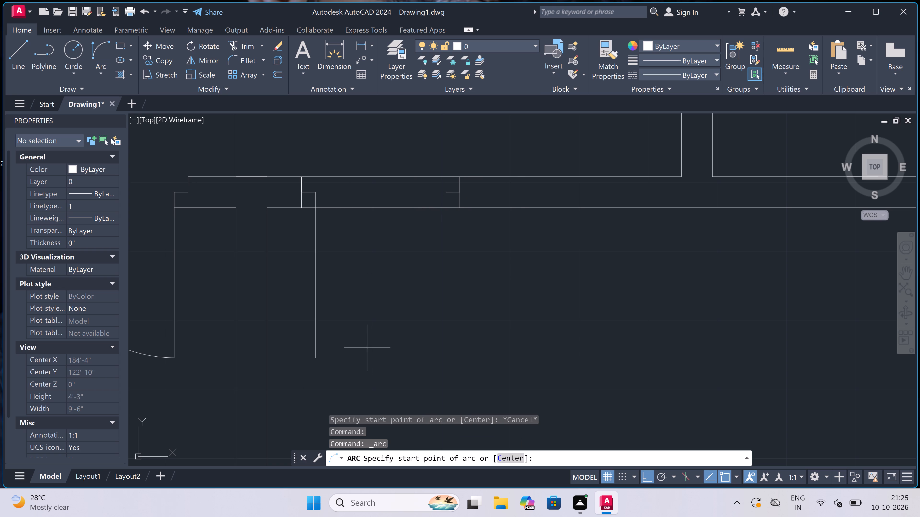
pyautogui.click(319, 357)
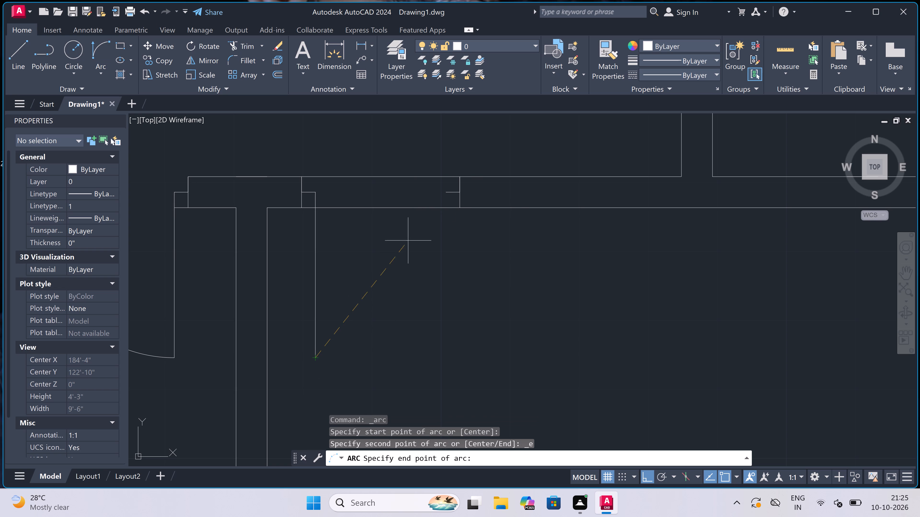
pyautogui.click(447, 192)
pyautogui.click(526, 317)
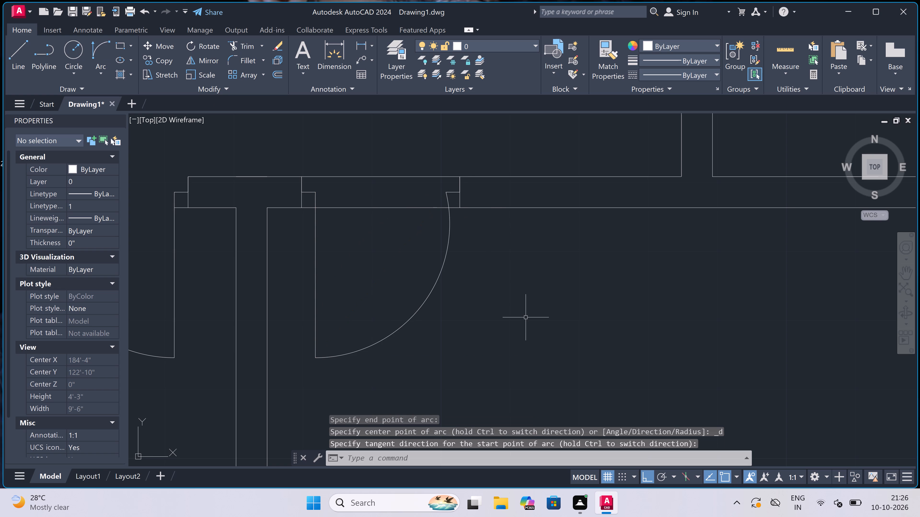
# Trim both south wall lines between the second door's jambs to open the doorway.
pyautogui.write('tr')
pyautogui.press('space')
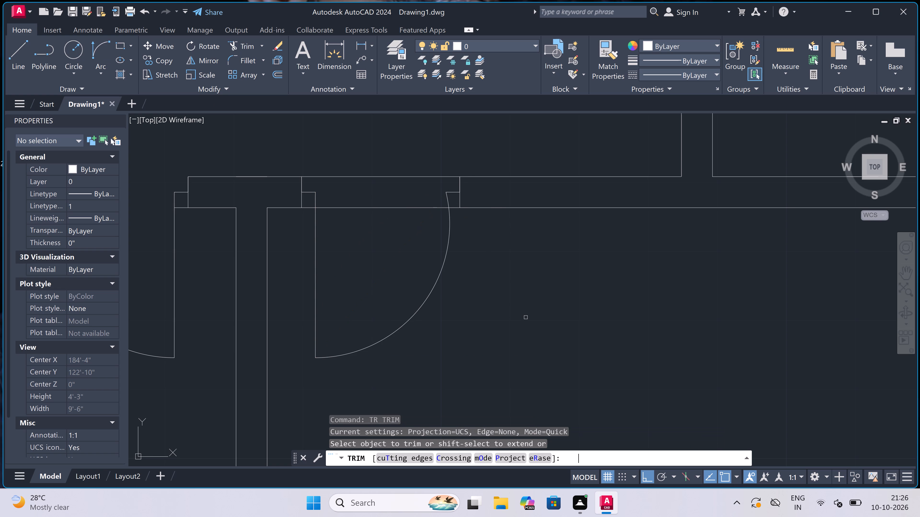
pyautogui.scroll(-1, 502, 320)
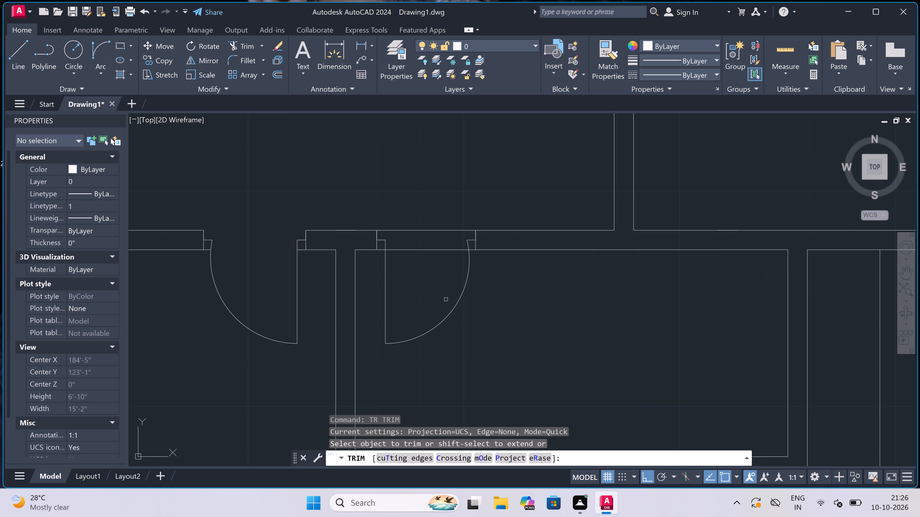
pyautogui.click(426, 284)
pyautogui.click(421, 202)
pyautogui.scroll(-3, 379, 235)
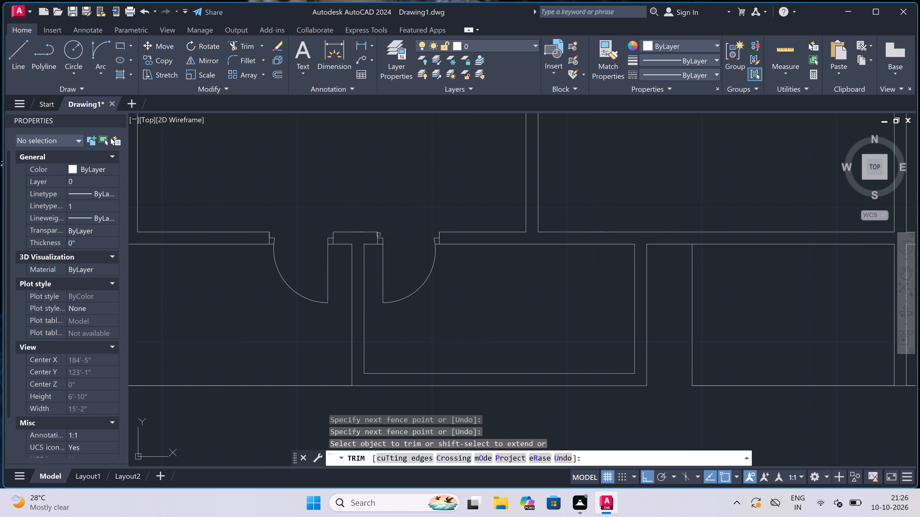
pyautogui.scroll(-1, 378, 235)
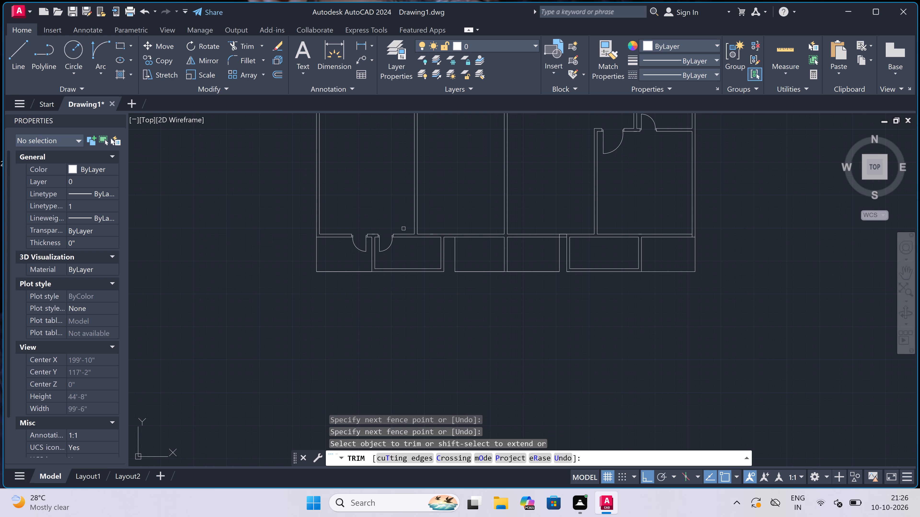
pyautogui.scroll(1, 461, 222)
pyautogui.scroll(3, 563, 220)
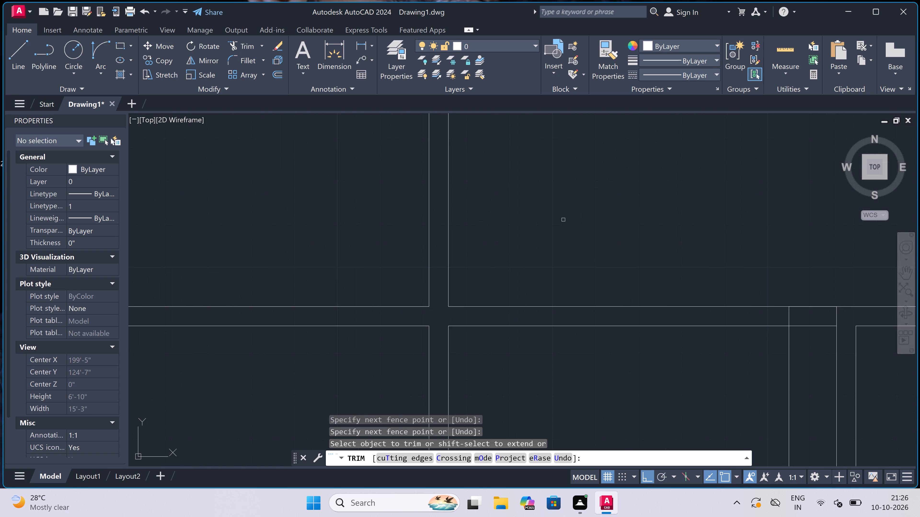
pyautogui.press('Escape')
# Draw a third door's west jamb at the west end of the compartment west of the central partition, with a 2" eastward return and 2' leaf southward.
pyautogui.write('l')
pyautogui.press('space')
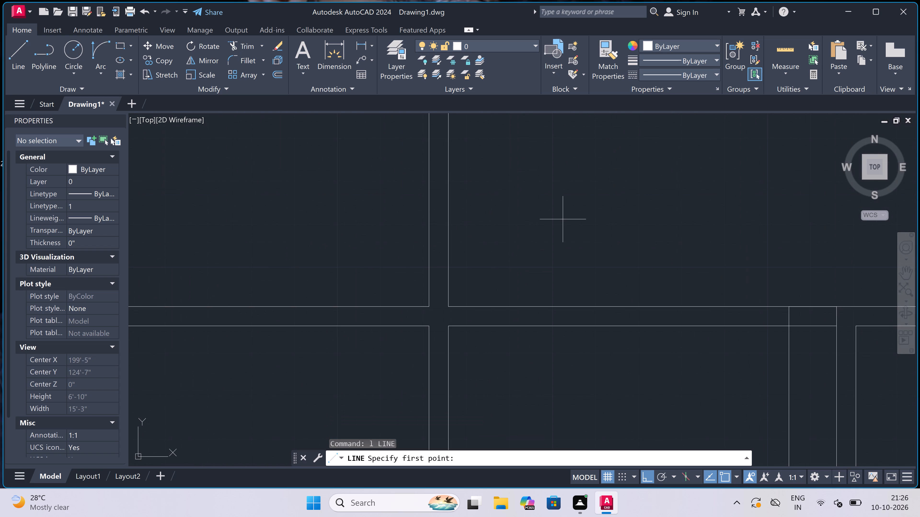
pyautogui.scroll(-1, 563, 219)
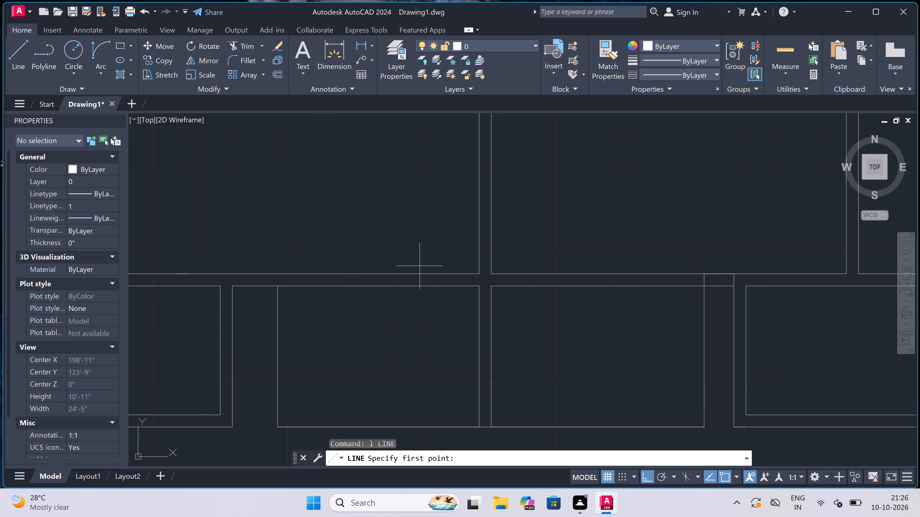
pyautogui.scroll(1, 346, 276)
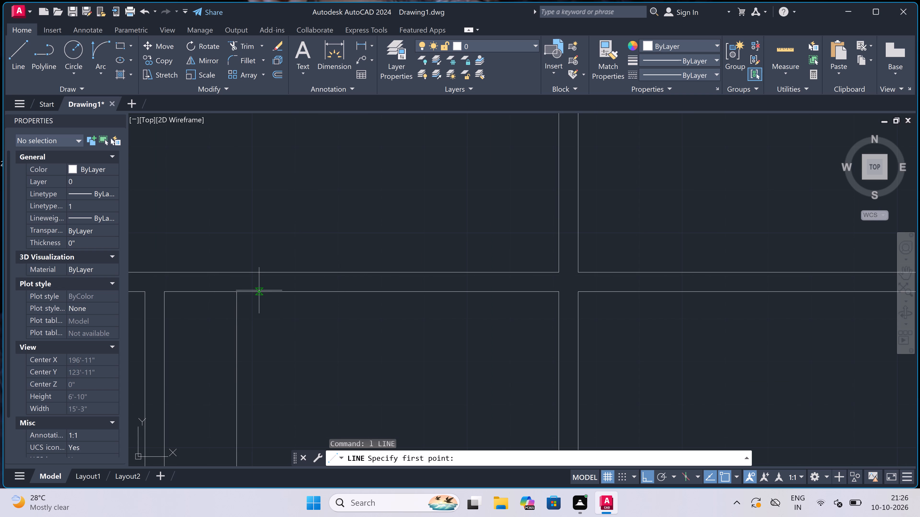
pyautogui.click(262, 291)
pyautogui.click(262, 275)
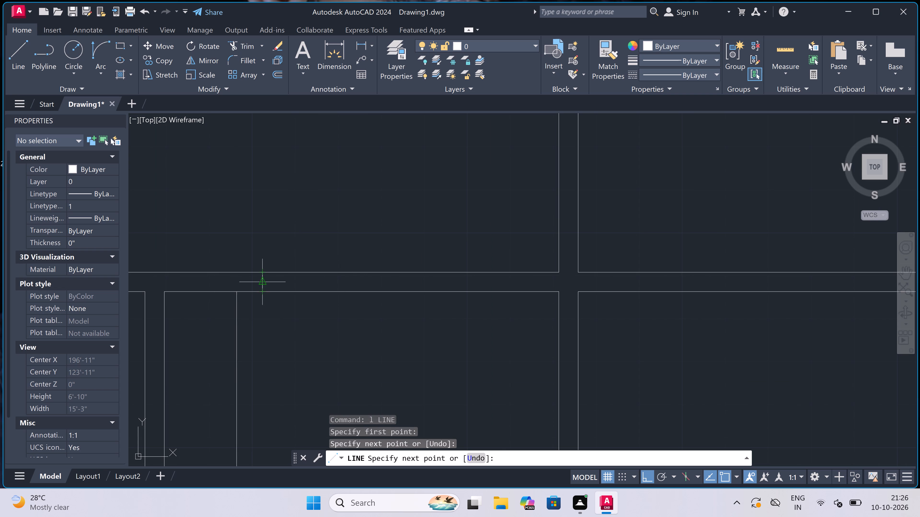
pyautogui.click(265, 282)
pyautogui.press('2')
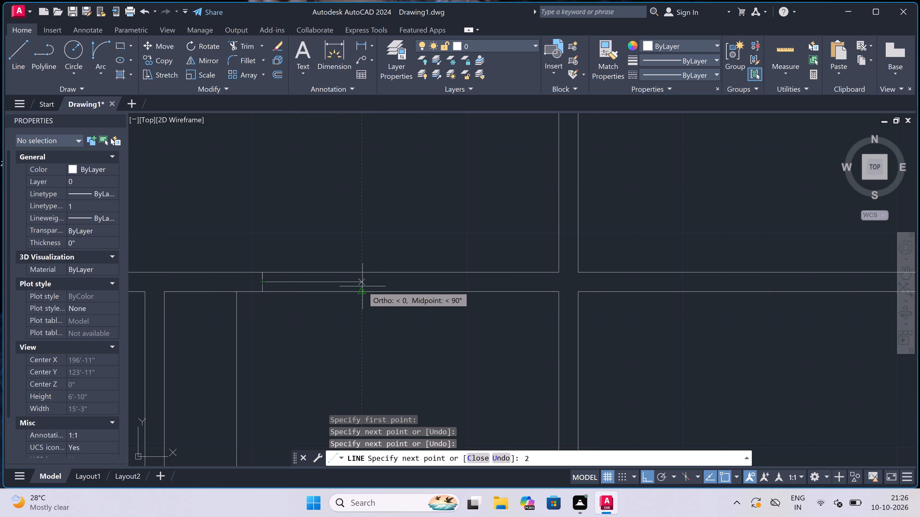
pyautogui.write('"')
pyautogui.press('space')
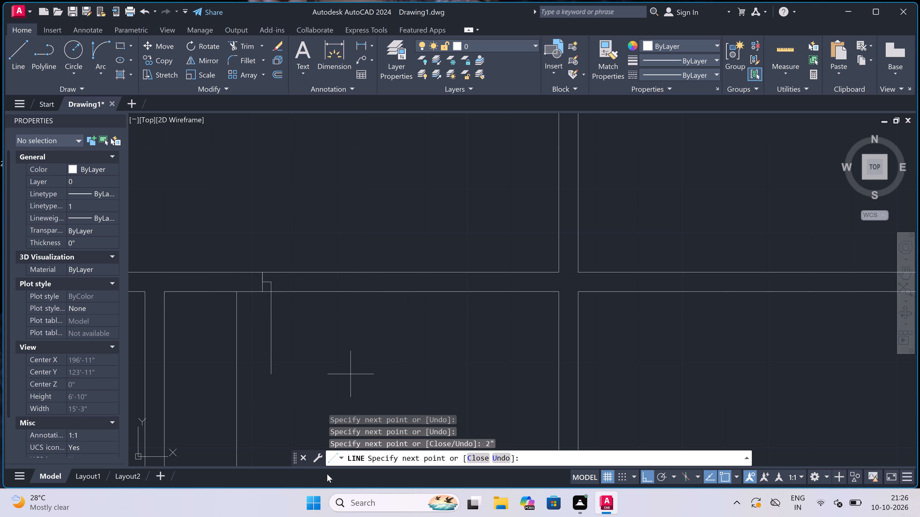
pyautogui.write("2'")
pyautogui.press('space')
pyautogui.press('Escape')
# Draw the third door's east jamb straight across the south wall, with a 2" westward return from its midpoint, undoing the slanted first attempt.
pyautogui.press('space')
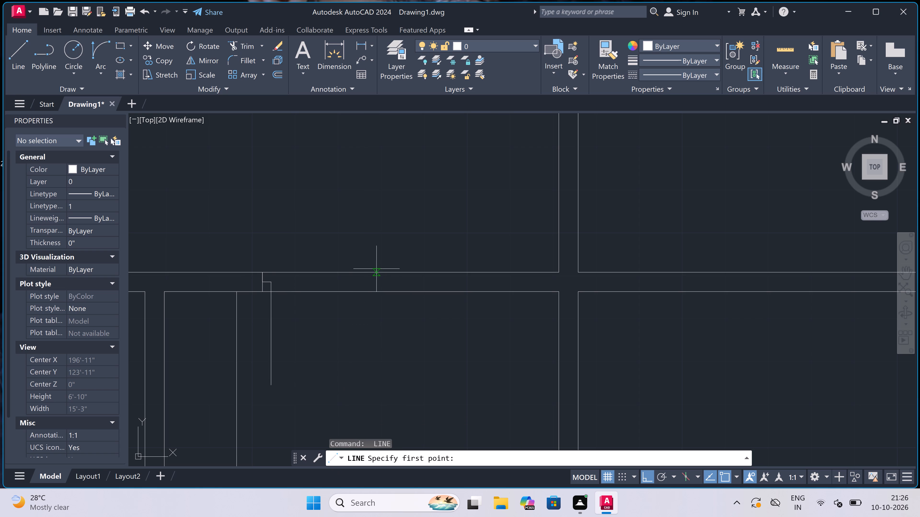
pyautogui.click(371, 290)
pyautogui.click(368, 266)
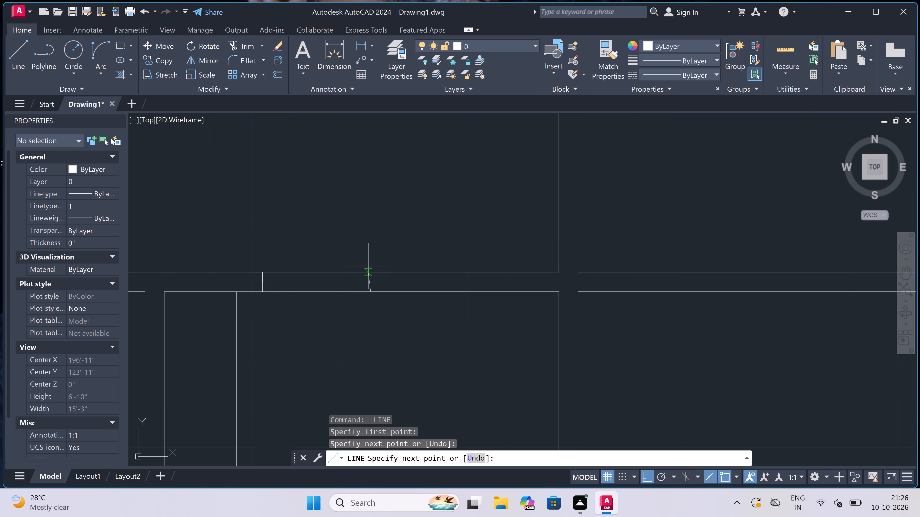
pyautogui.hotkey('ctrl', 'z')
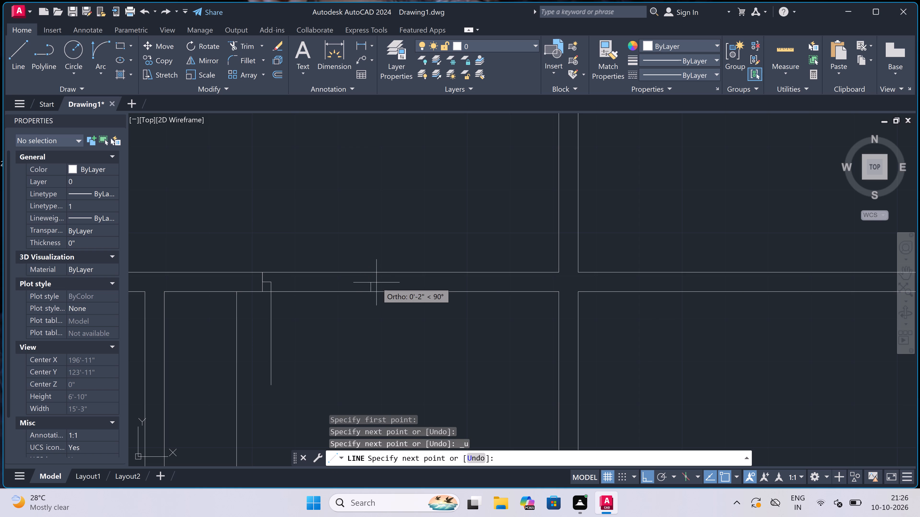
pyautogui.scroll(2, 376, 282)
pyautogui.click(363, 256)
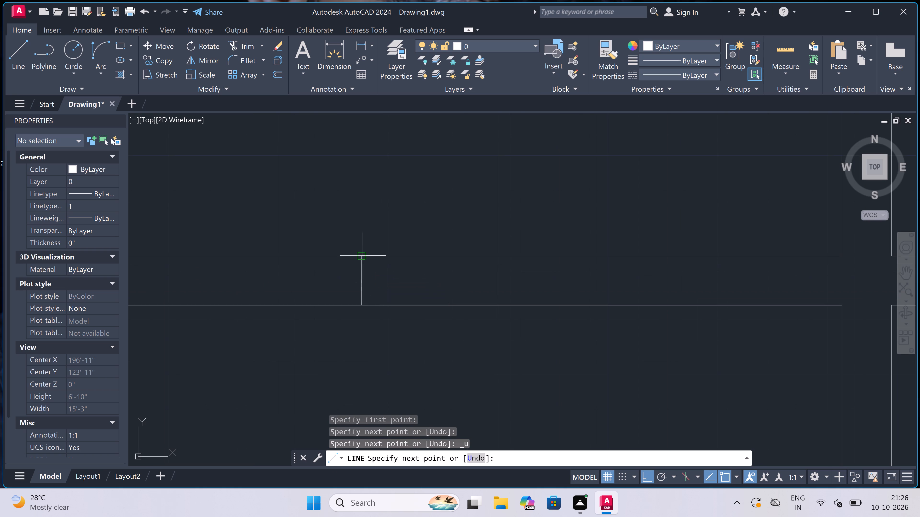
pyautogui.click(361, 281)
pyautogui.press('2')
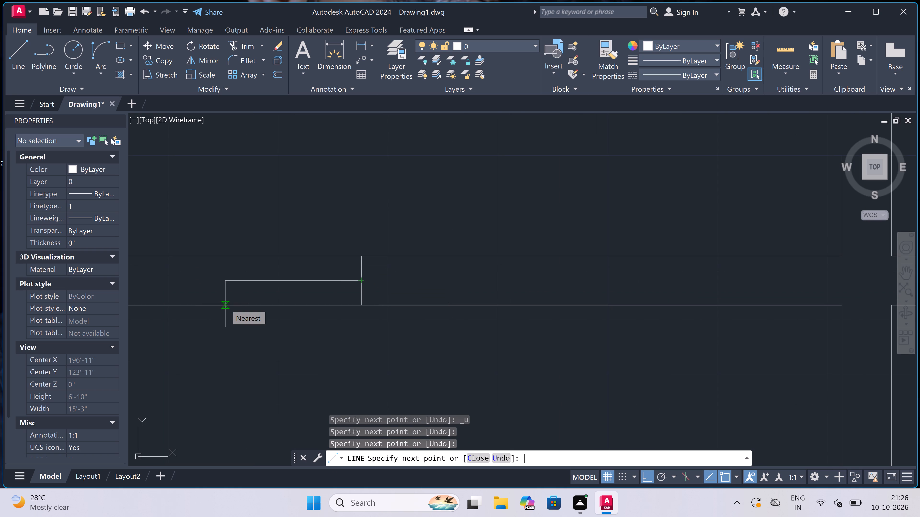
pyautogui.write('"')
pyautogui.press('space')
pyautogui.press('Escape')
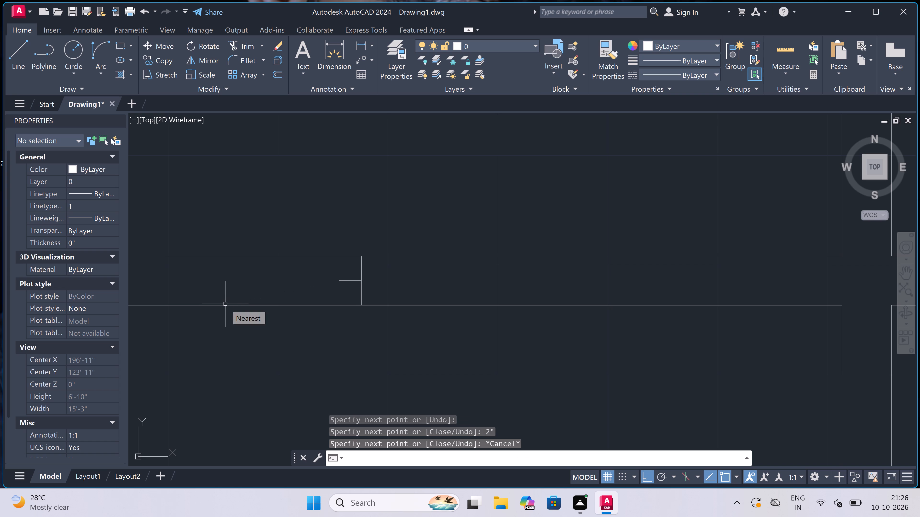
pyautogui.scroll(-4, 321, 241)
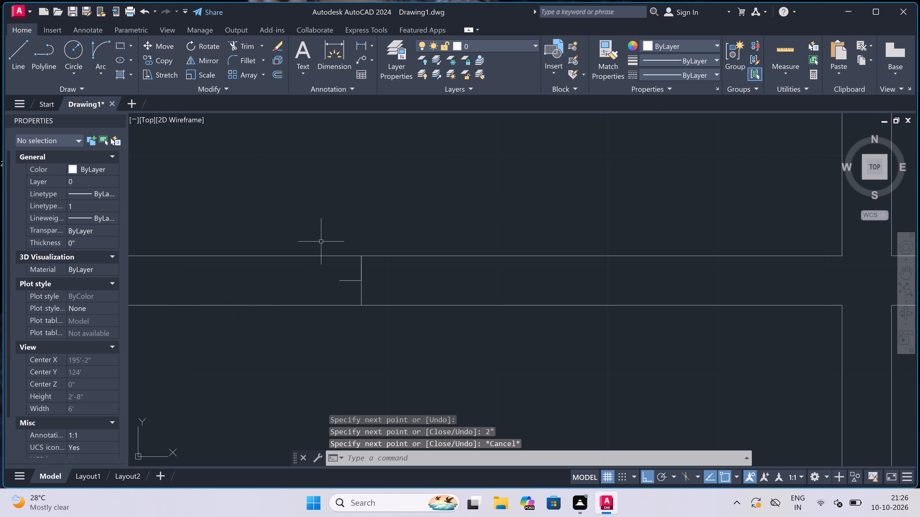
# Draw the third door's swing arc from the leaf's free end to the east jamb's return, starting tangent toward the east.
pyautogui.scroll(1, 322, 241)
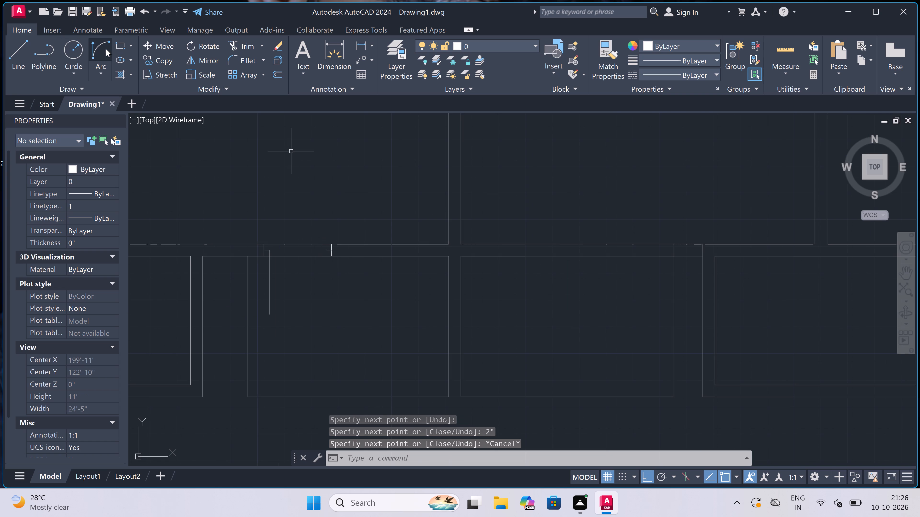
pyautogui.click(98, 54)
pyautogui.scroll(2, 276, 284)
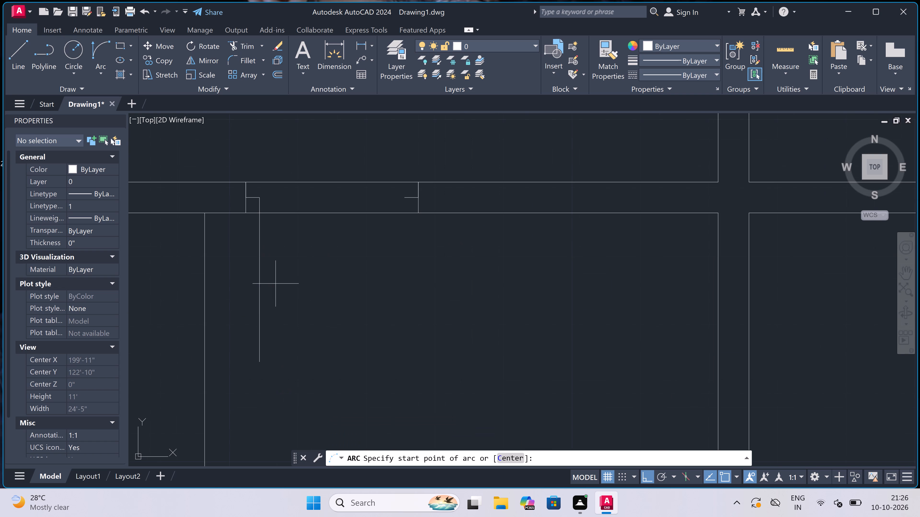
pyautogui.click(260, 361)
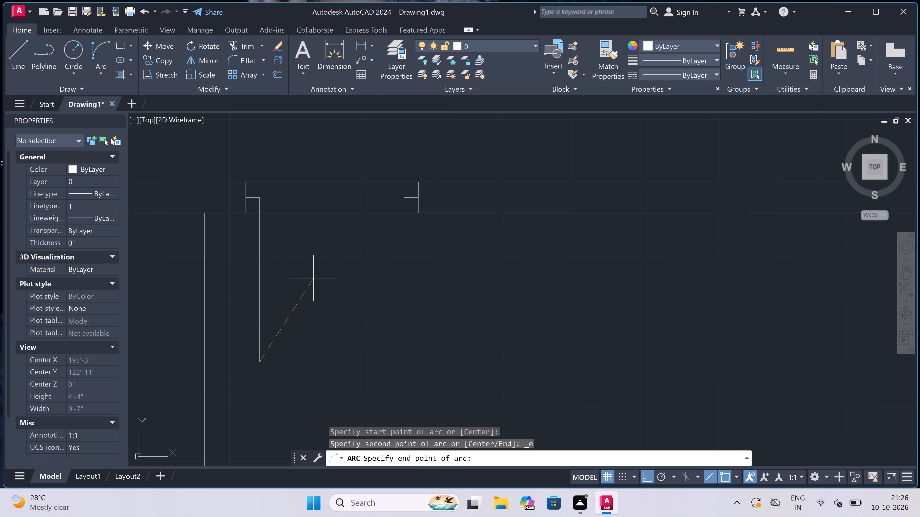
pyautogui.click(402, 197)
pyautogui.click(474, 307)
pyautogui.write('tr')
pyautogui.press('space')
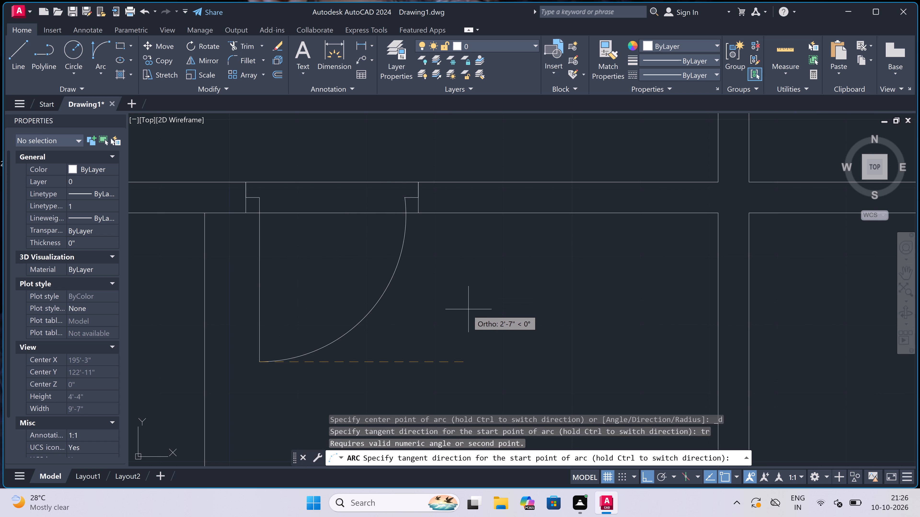
pyautogui.scroll(-2, 443, 319)
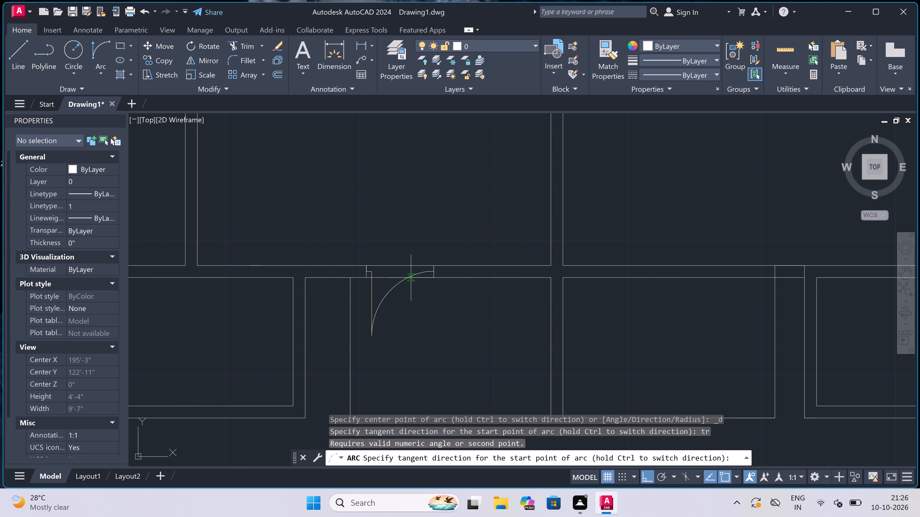
pyautogui.click(479, 342)
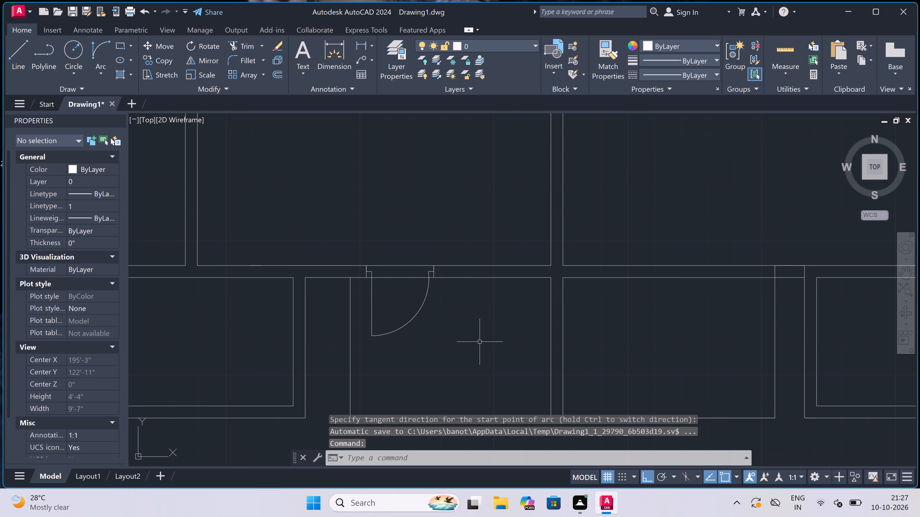
# Trim both south wall lines between the third door's jambs to open the doorway.
pyautogui.press('Escape')
pyautogui.write('tr')
pyautogui.press('space')
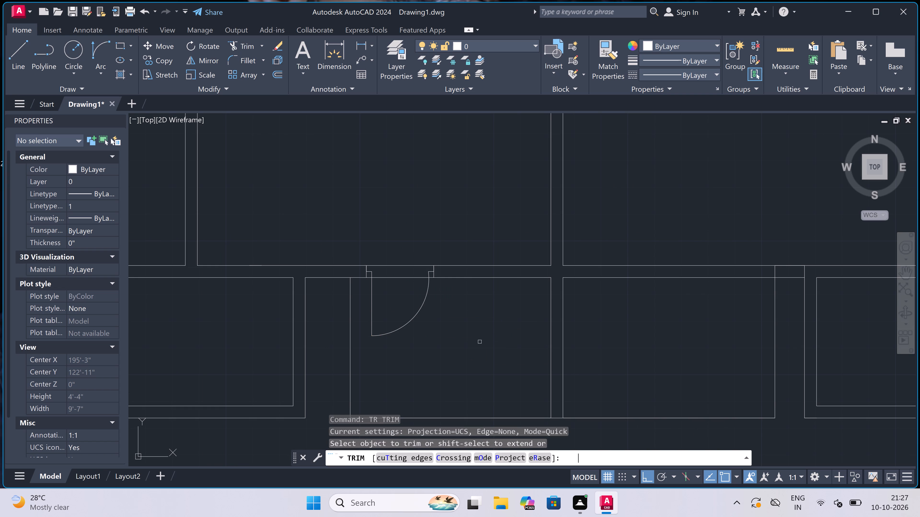
pyautogui.click(366, 248)
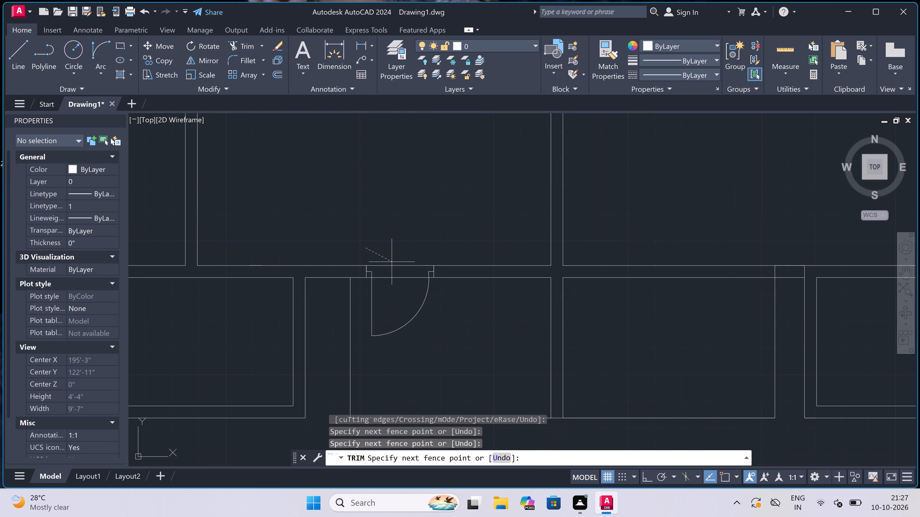
pyautogui.click(396, 285)
pyautogui.scroll(-4, 400, 256)
pyautogui.scroll(2, 453, 250)
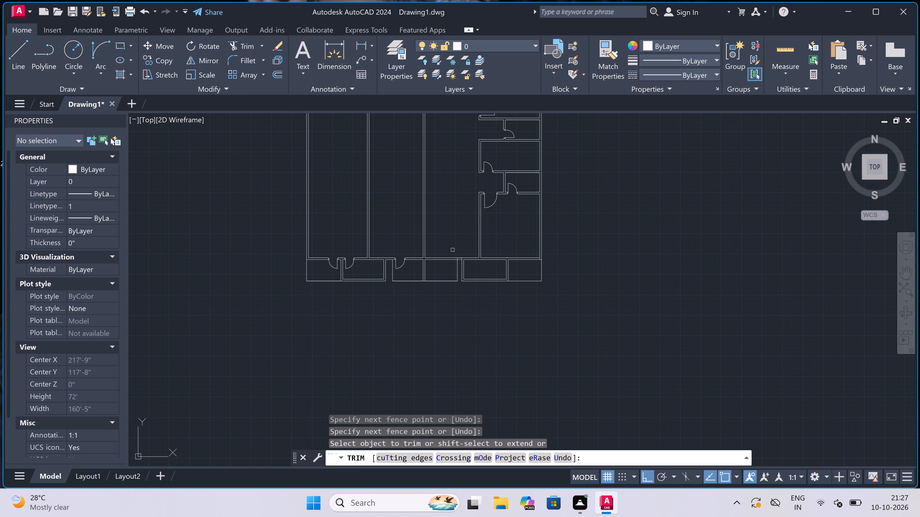
pyautogui.scroll(1, 453, 250)
pyautogui.scroll(2, 467, 281)
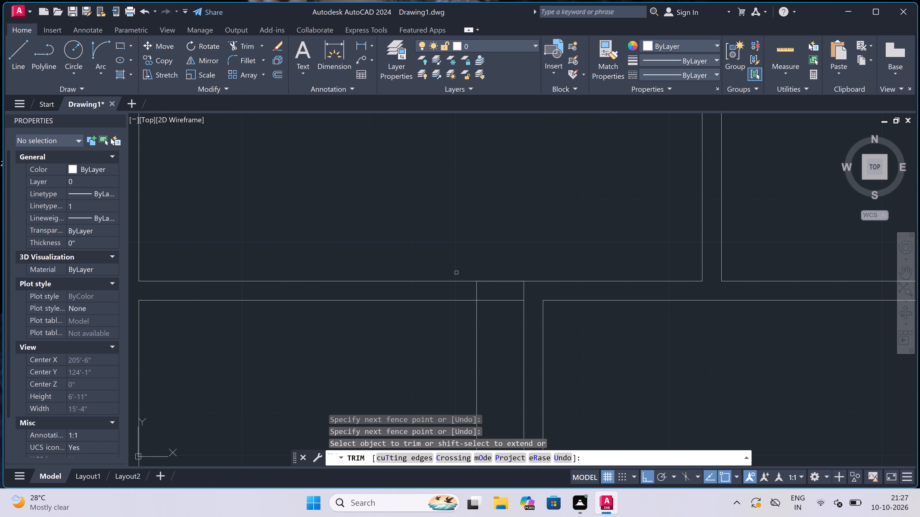
pyautogui.press('Escape')
# Draw a fourth door's east jamb near the east end of the compartment east of the central partition, with a 2" westward return and 2' leaf southward.
pyautogui.write('l')
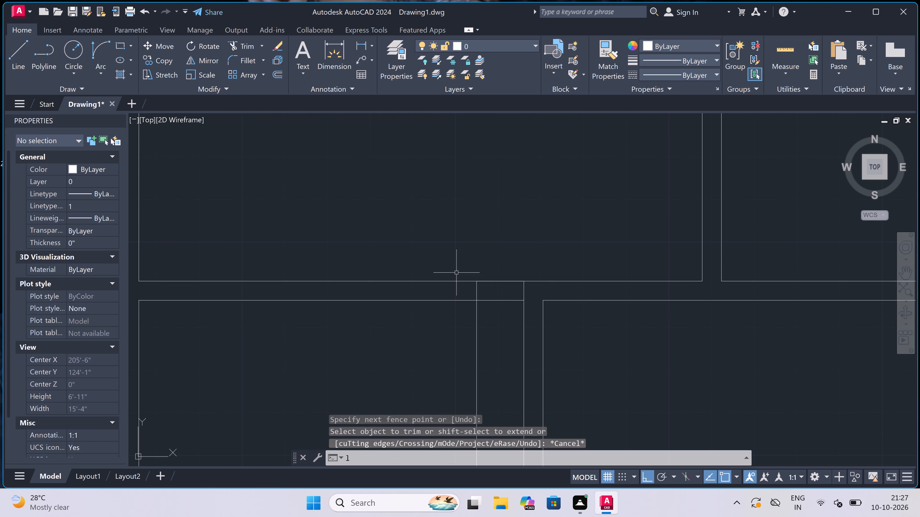
pyautogui.press('space')
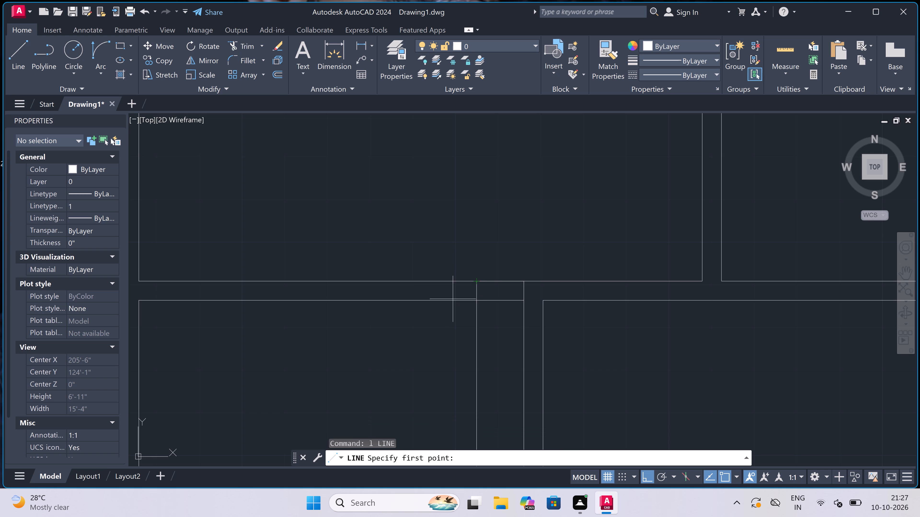
pyautogui.click(454, 299)
pyautogui.click(451, 278)
pyautogui.click(453, 294)
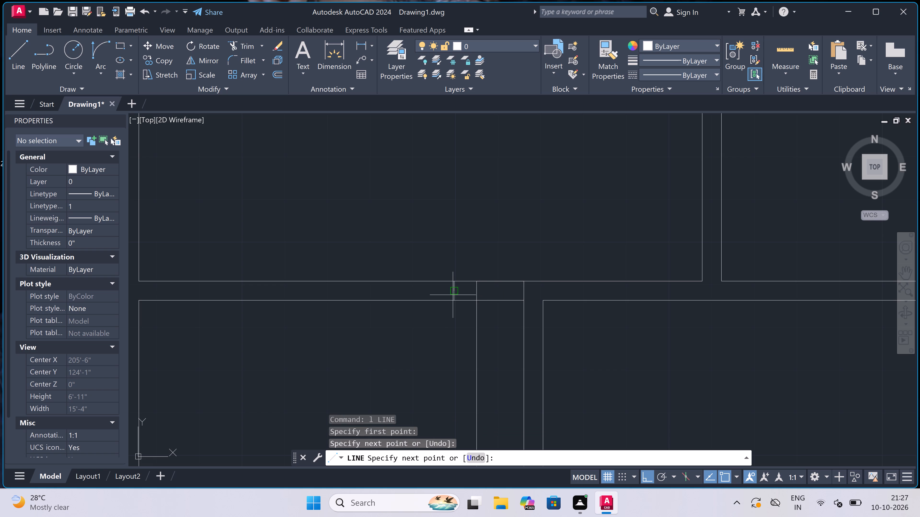
pyautogui.press('2')
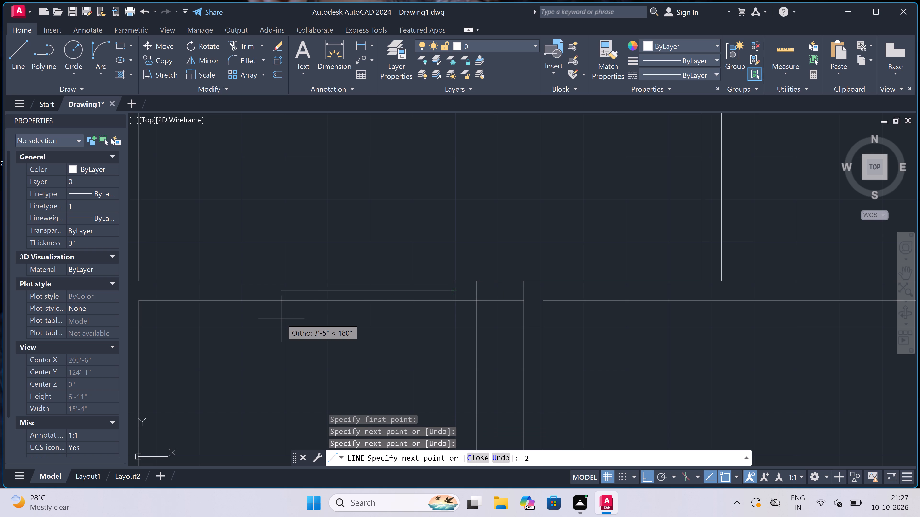
pyautogui.write('"')
pyautogui.press('space')
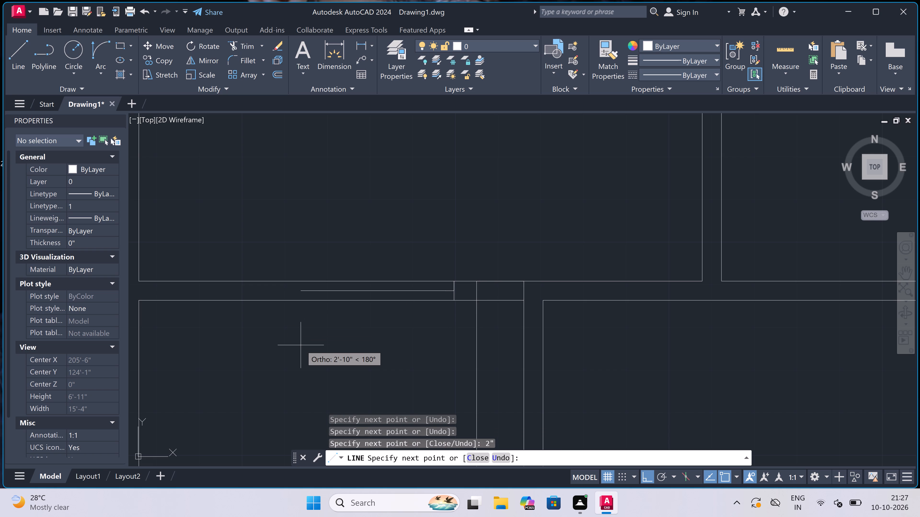
pyautogui.scroll(-2, 376, 276)
pyautogui.scroll(2, 381, 298)
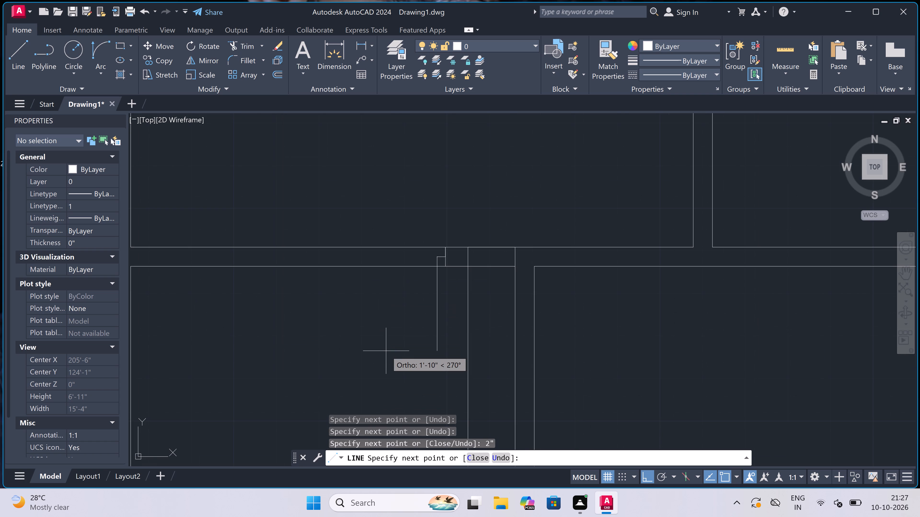
pyautogui.write("2'")
pyautogui.press('space')
pyautogui.press('Escape')
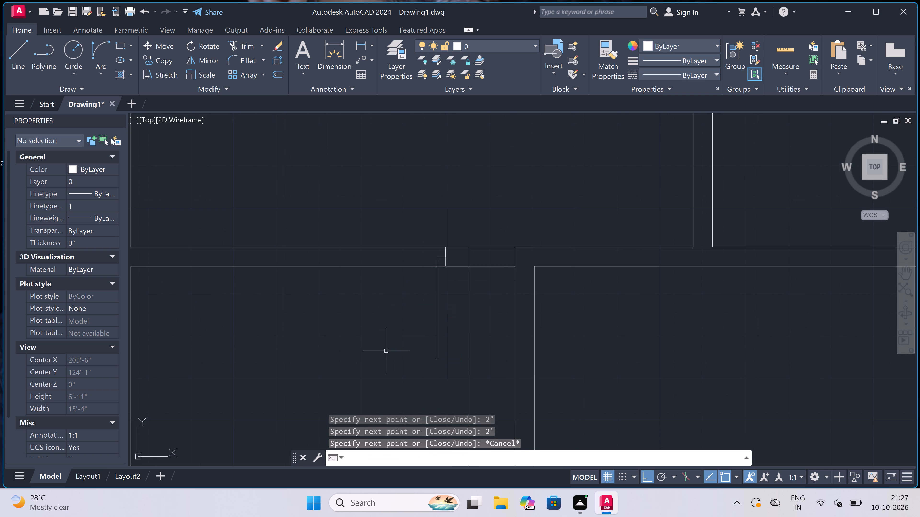
# Draw the fourth door's west jamb straight across the south wall, with a 2" eastward return from its midpoint.
pyautogui.press('space')
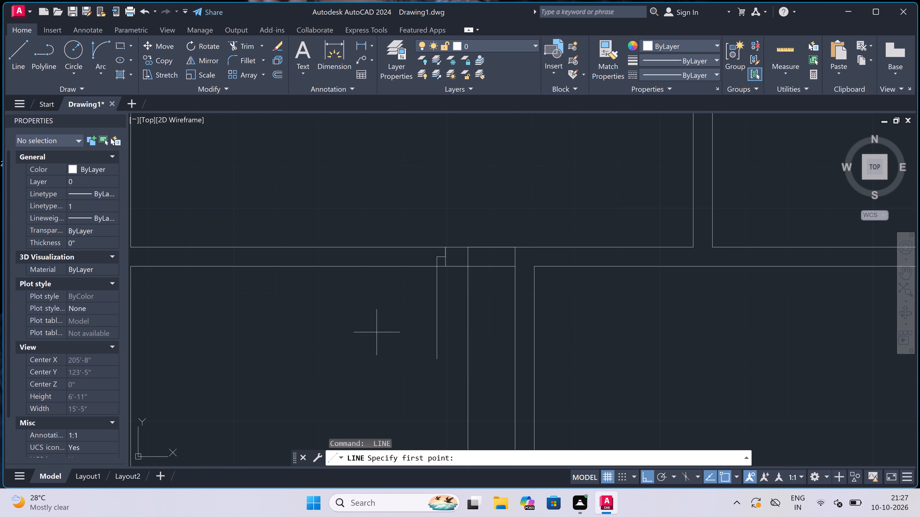
pyautogui.click(350, 265)
pyautogui.click(351, 250)
pyautogui.click(351, 256)
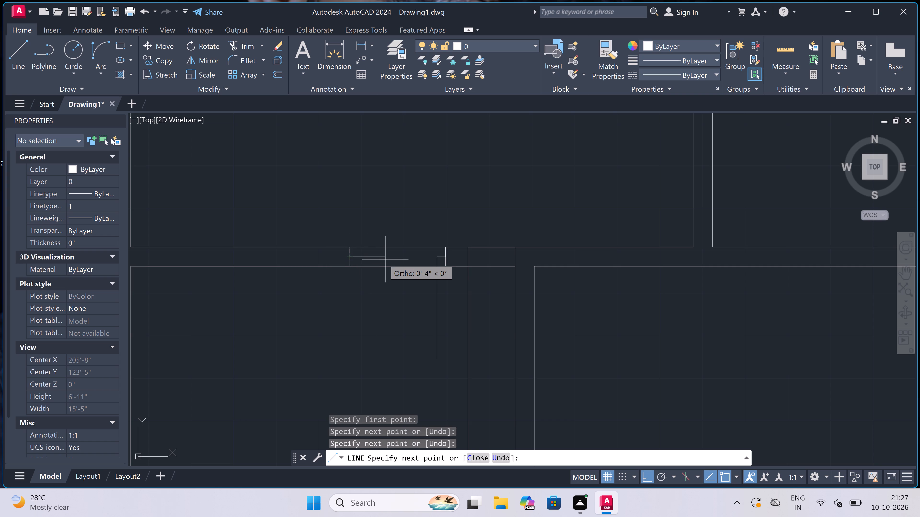
pyautogui.press('2')
pyautogui.write('"')
pyautogui.press('space')
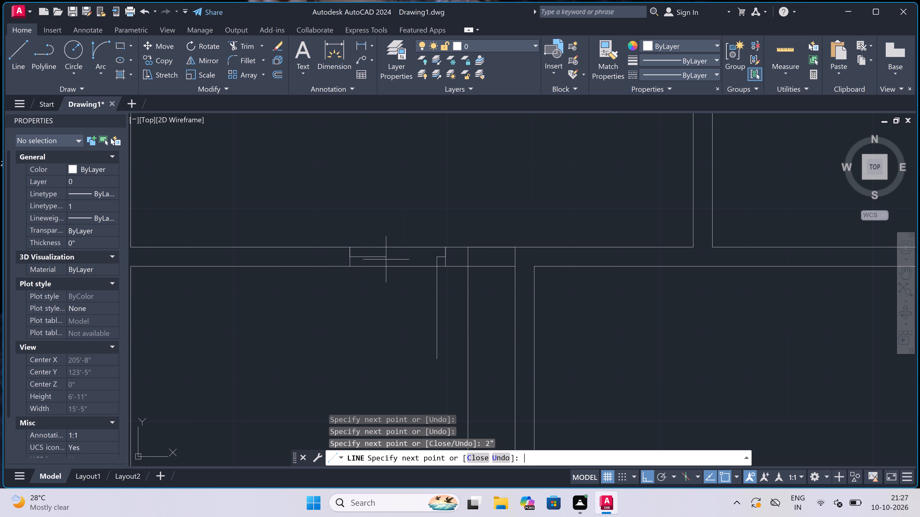
pyautogui.press('Escape')
# Draw the fourth door's swing arc from the leaf's free end to the west jamb's return, starting tangent toward the west.
pyautogui.click(96, 51)
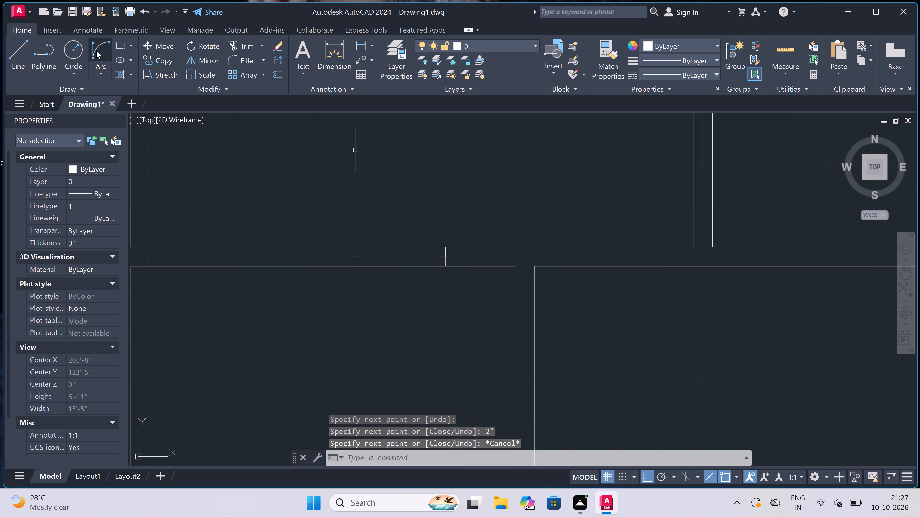
pyautogui.click(437, 363)
pyautogui.click(362, 256)
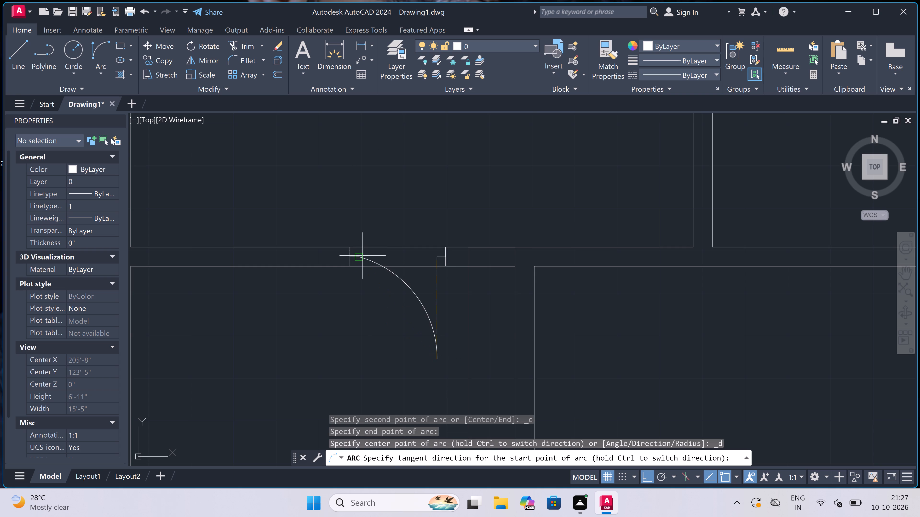
pyautogui.click(258, 321)
# Trim both south wall lines between the fourth door's jambs to open the doorway.
pyautogui.write('tr')
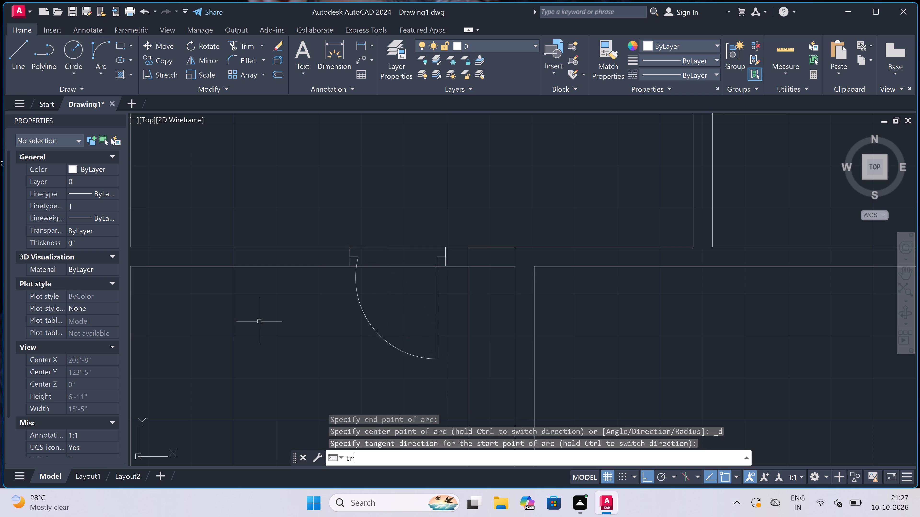
pyautogui.press('space')
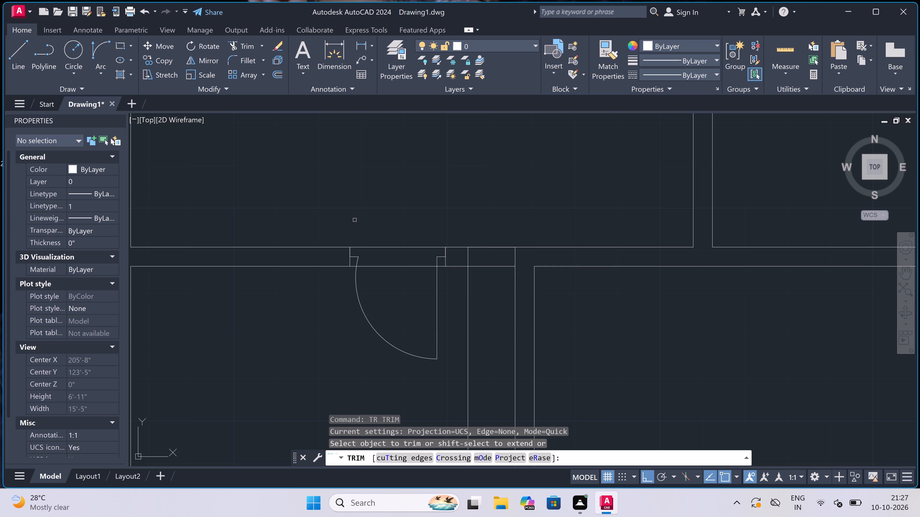
pyautogui.click(376, 233)
pyautogui.click(386, 292)
# Trim the two vertical line segments crossing the south wall's thickness just east of the fourth door.
pyautogui.scroll(2, 468, 260)
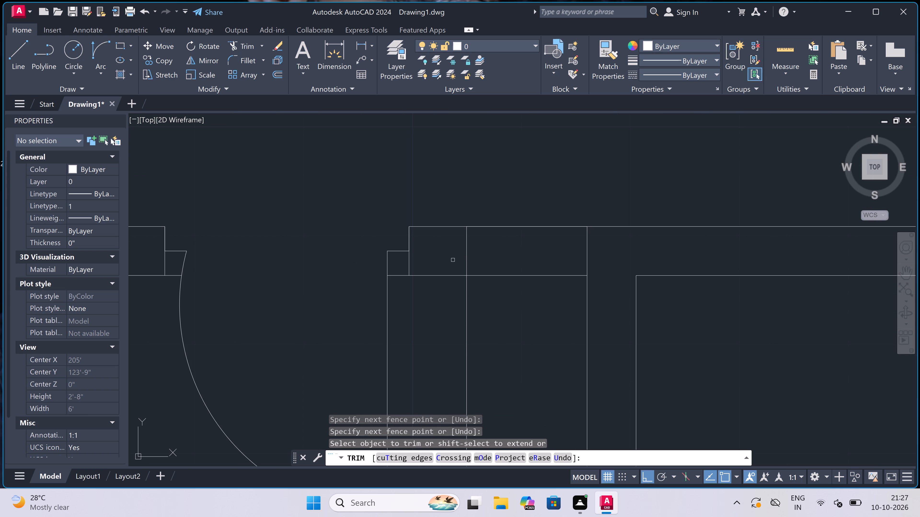
pyautogui.scroll(-3, 449, 257)
pyautogui.scroll(2, 483, 253)
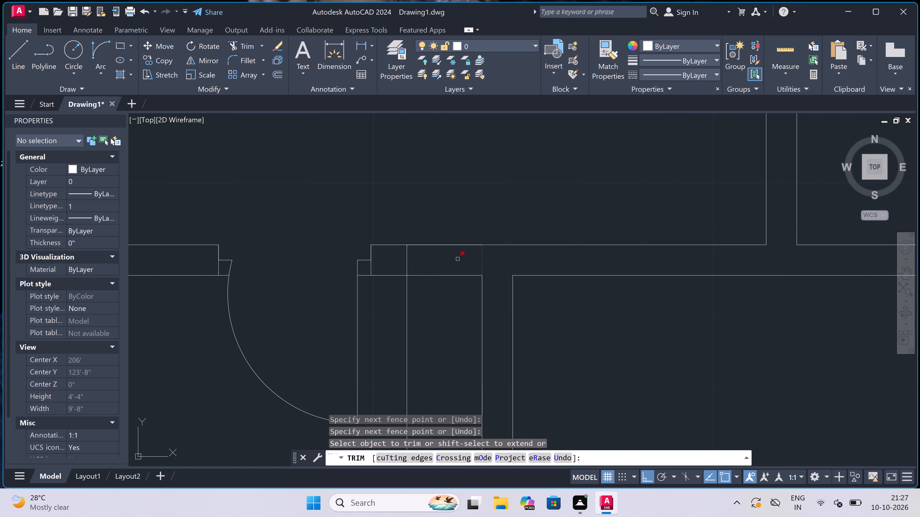
pyautogui.scroll(-3, 450, 257)
pyautogui.scroll(2, 466, 258)
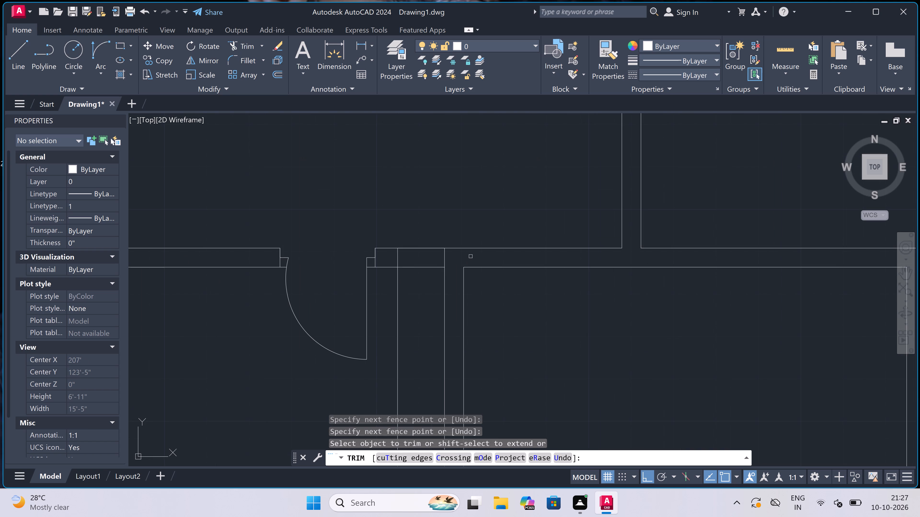
pyautogui.scroll(2, 453, 260)
pyautogui.click(453, 259)
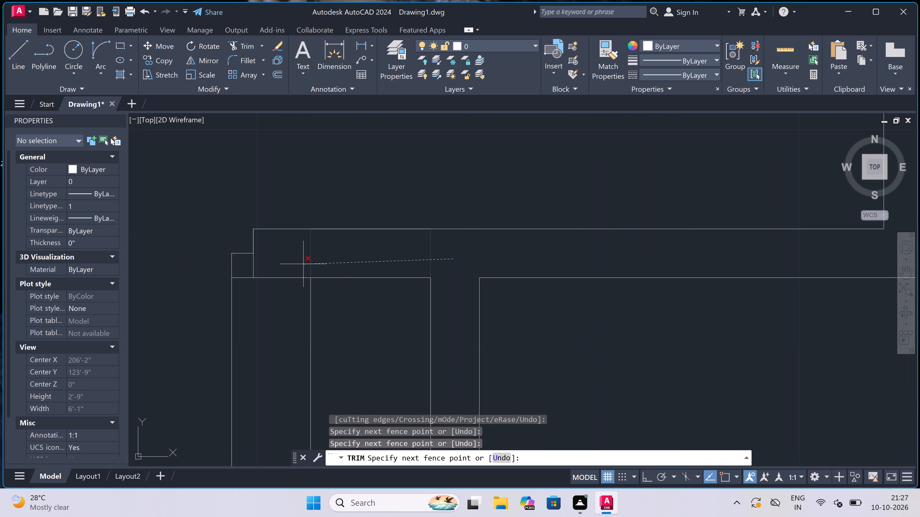
pyautogui.click(301, 260)
pyautogui.scroll(-3, 308, 254)
pyautogui.scroll(2, 306, 256)
pyautogui.scroll(-3, 306, 256)
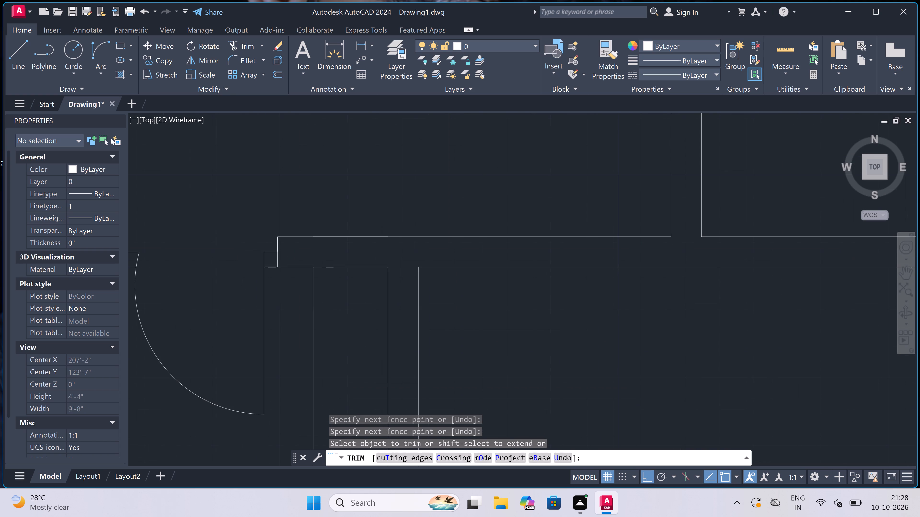
pyautogui.scroll(-1, 306, 256)
pyautogui.press('Escape')
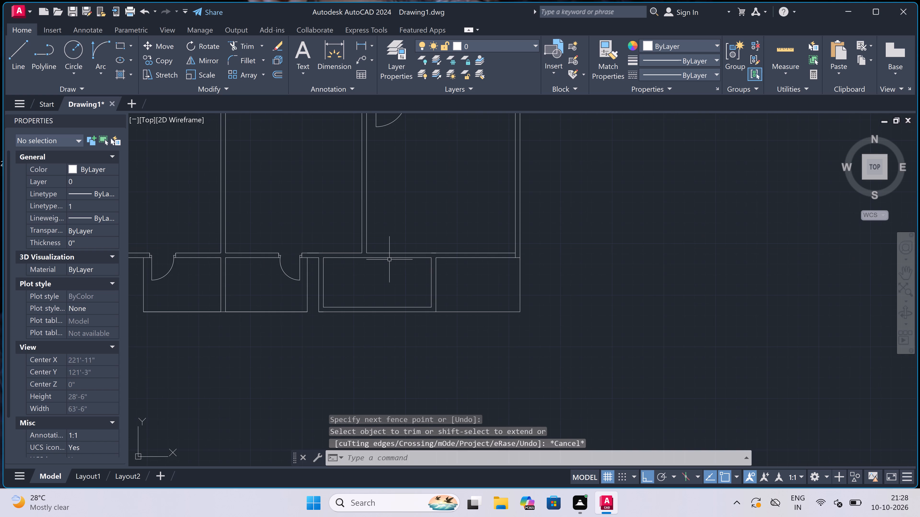
# Draw the fifth door's west jamb across the south wall near the inset compartment's west end, with a 2" eastward return and 2' southward leaf.
pyautogui.write('l')
pyautogui.press('space')
pyautogui.scroll(-1, 389, 259)
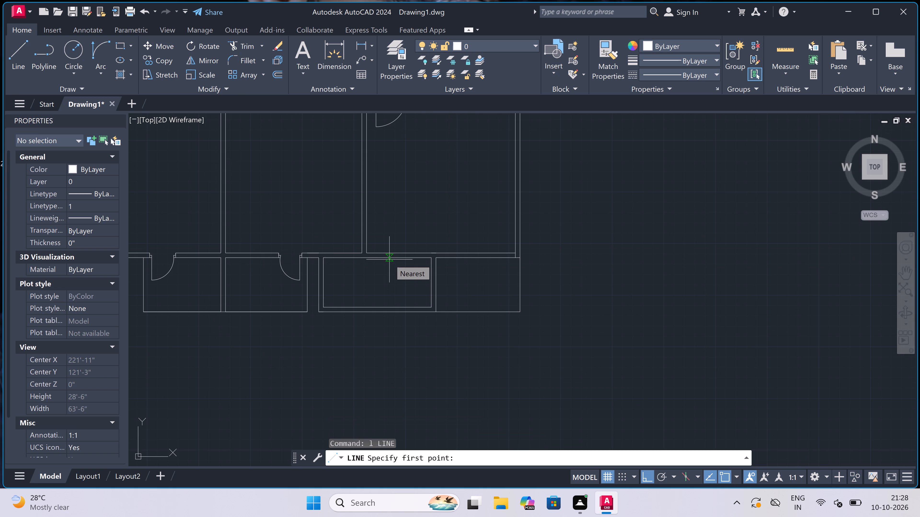
pyautogui.scroll(-3, 389, 259)
pyautogui.scroll(3, 379, 254)
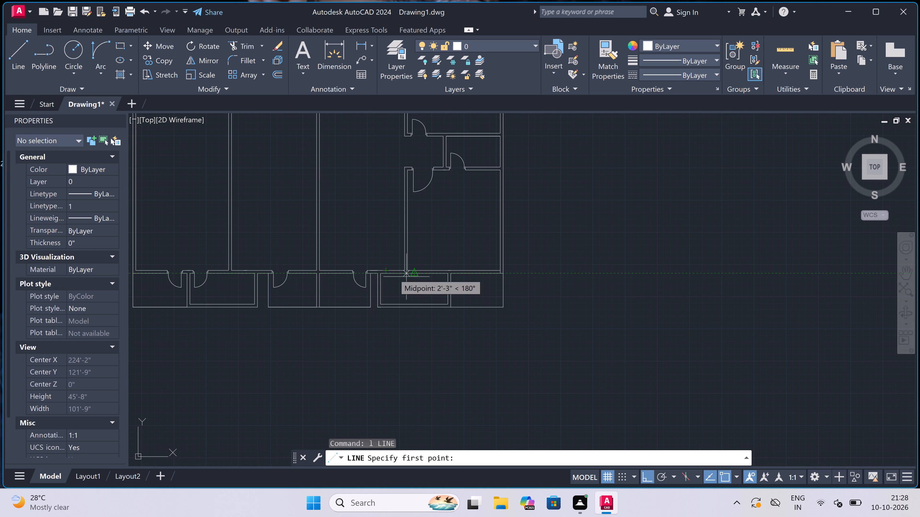
pyautogui.scroll(3, 390, 272)
pyautogui.scroll(2, 359, 271)
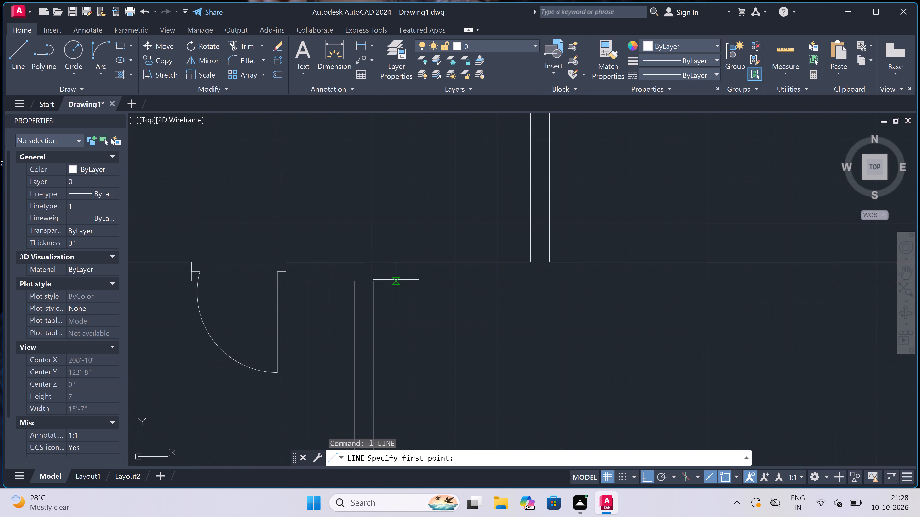
pyautogui.click(388, 281)
pyautogui.click(388, 264)
pyautogui.scroll(1, 388, 264)
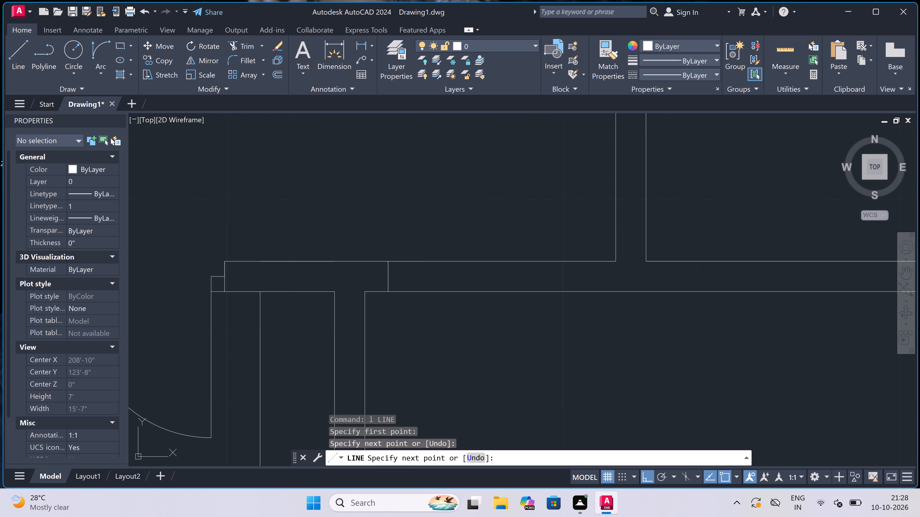
pyautogui.click(389, 274)
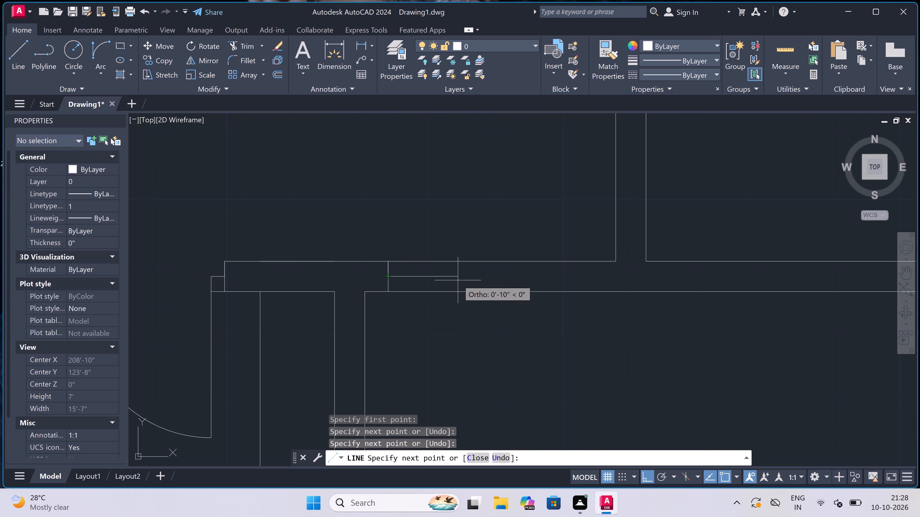
pyautogui.press('2')
pyautogui.write('"')
pyautogui.press('space')
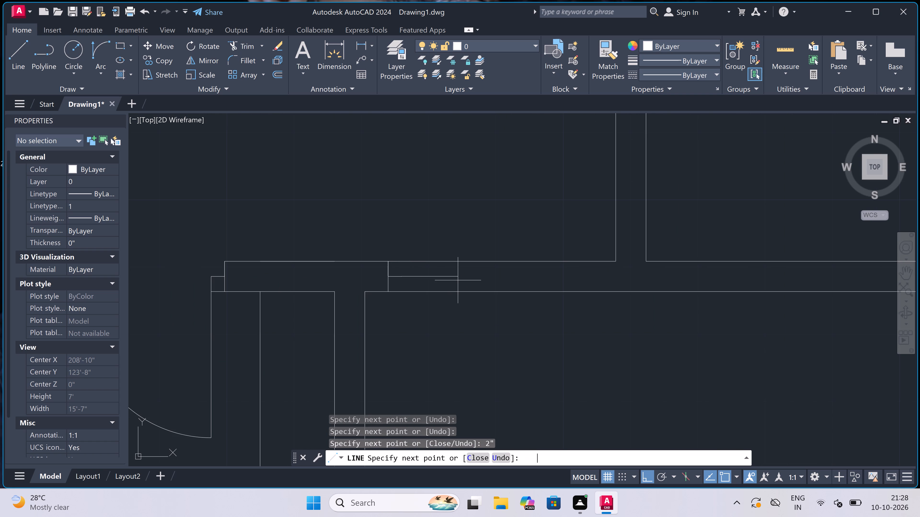
pyautogui.write("2'")
pyautogui.press('space')
pyautogui.press('Escape')
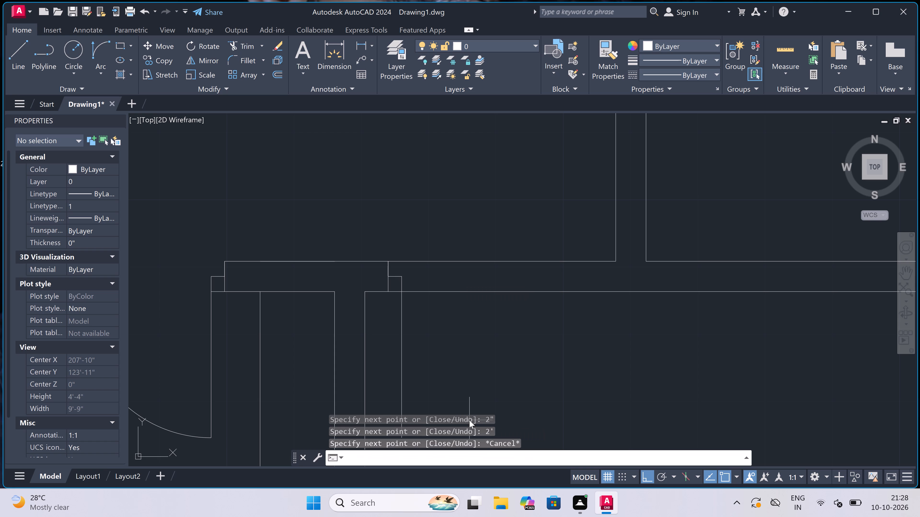
# Draw the fifth door's east jamb straight across the south wall, with a 2" westward return from its midpoint.
pyautogui.press('space')
pyautogui.scroll(-3, 415, 279)
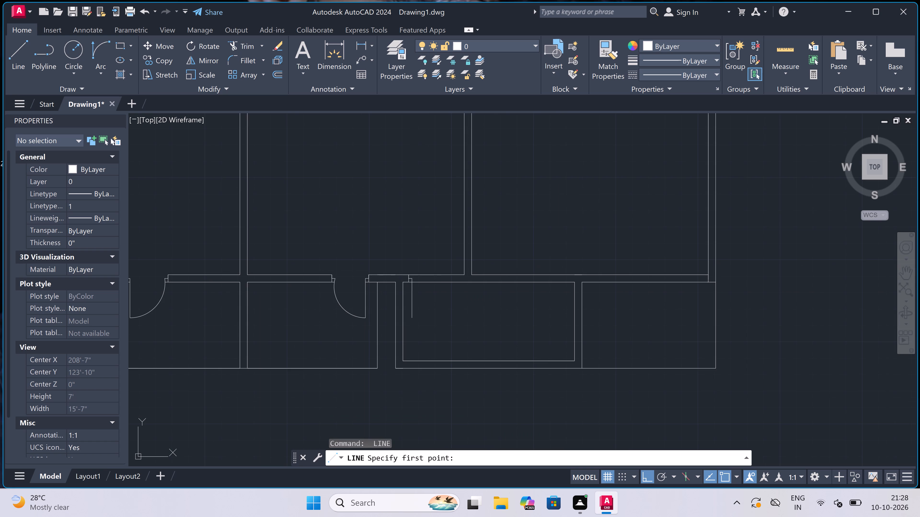
pyautogui.scroll(3, 441, 280)
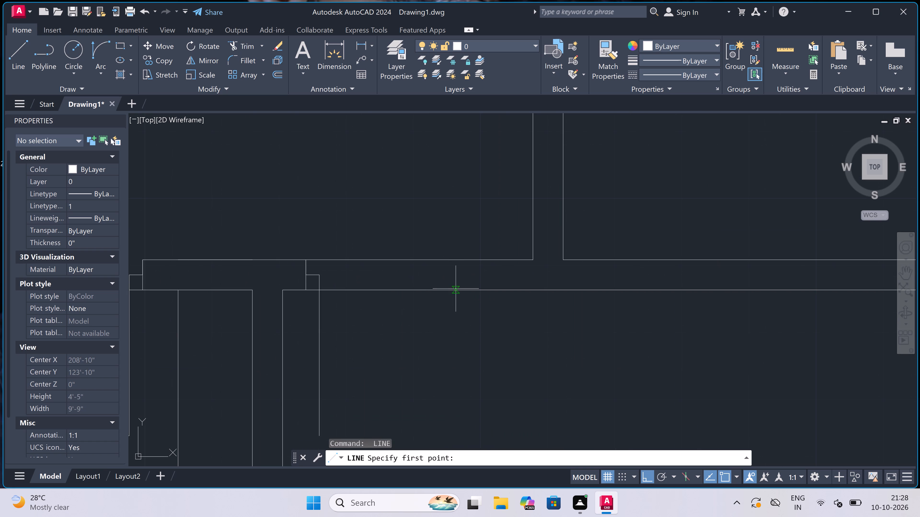
pyautogui.click(461, 290)
pyautogui.click(464, 257)
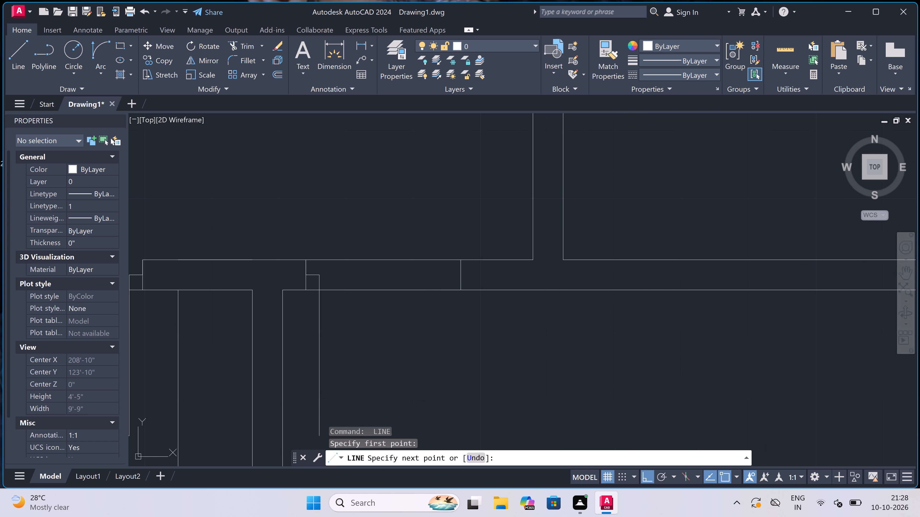
pyautogui.click(464, 273)
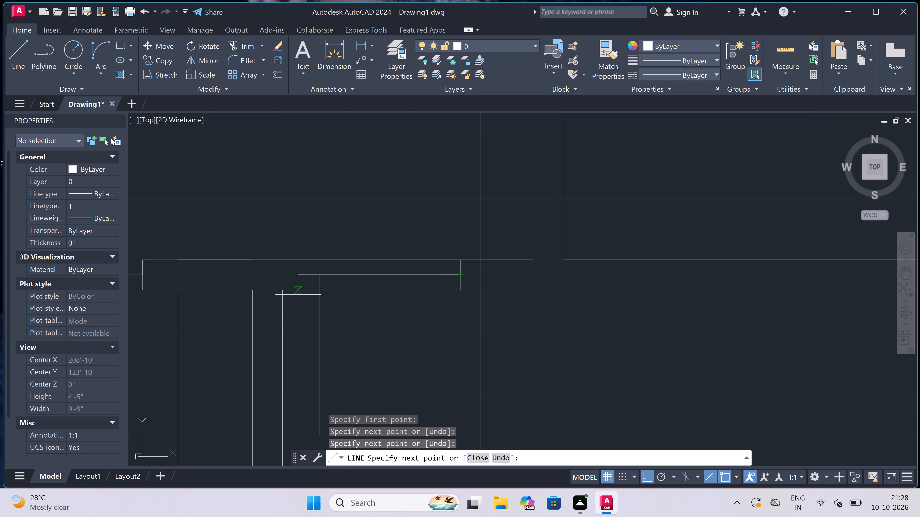
pyautogui.press('2')
pyautogui.write('"')
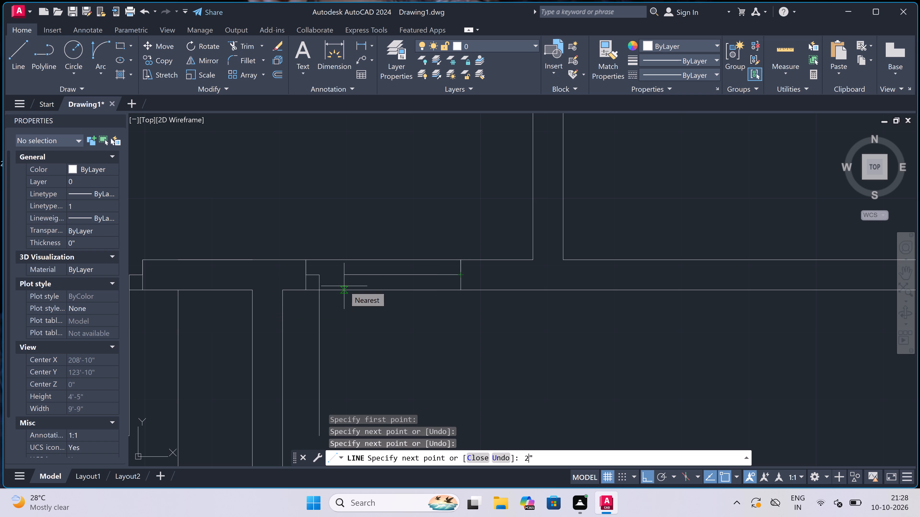
pyautogui.press('space')
pyautogui.press('Escape')
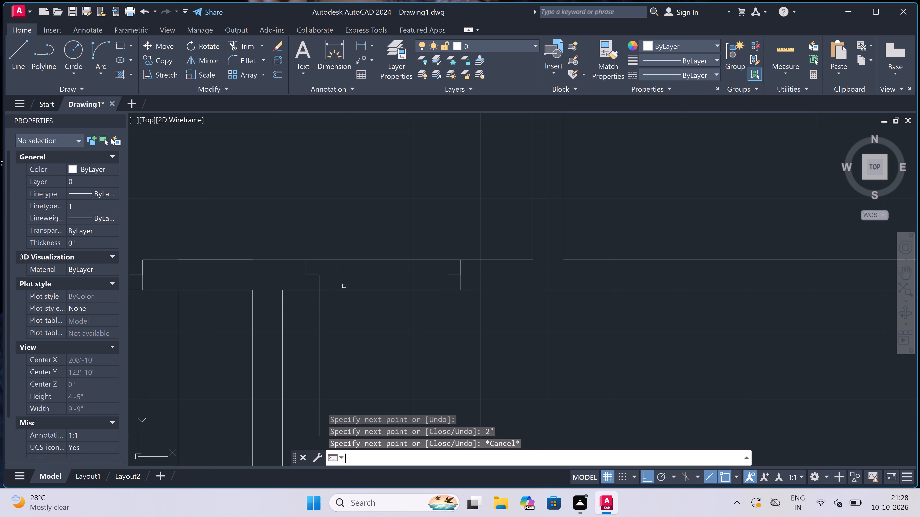
# Draw the fifth door's swing arc from the leaf's free end to the east jamb's return, starting tangent toward the east.
pyautogui.scroll(-1, 344, 286)
pyautogui.moveTo(102, 49); pyautogui.dragTo(102, 52)
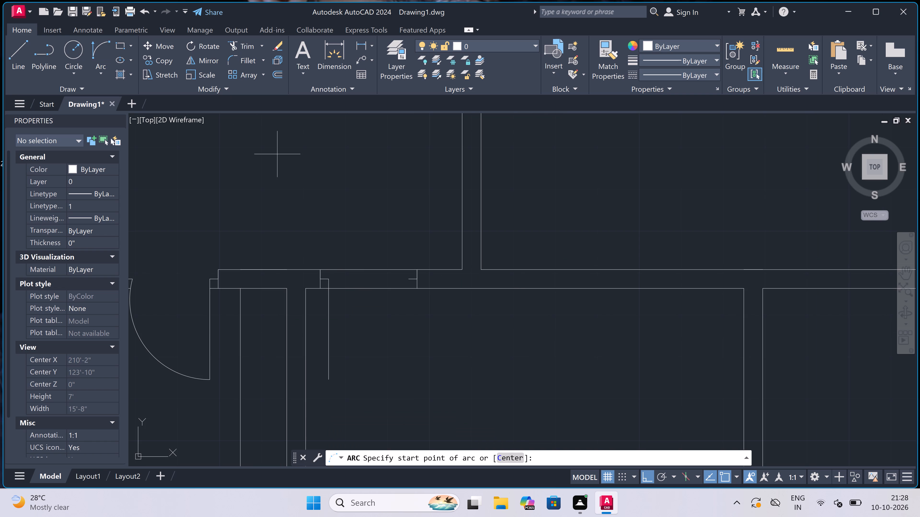
pyautogui.click(330, 379)
pyautogui.click(409, 280)
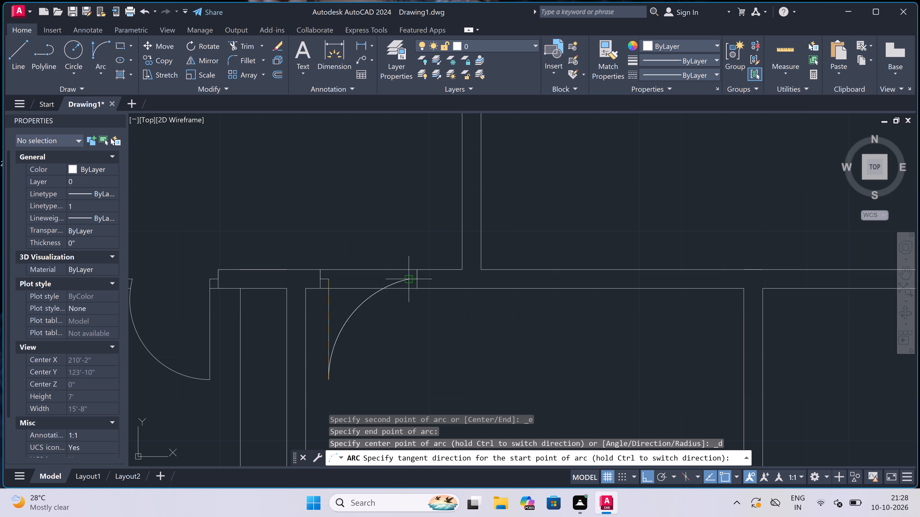
pyautogui.click(438, 332)
# Trim both south wall lines between the fifth door's jambs to open the doorway.
pyautogui.write('tr')
pyautogui.press('space')
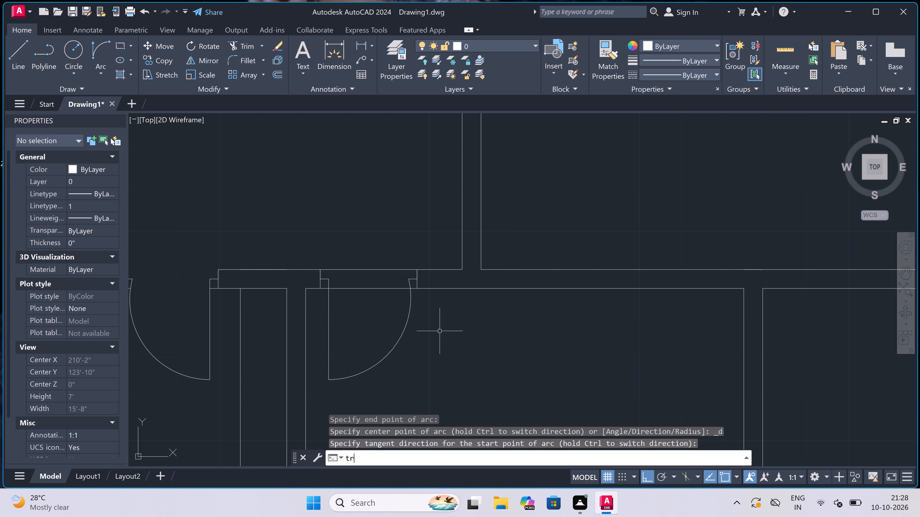
pyautogui.click(391, 309)
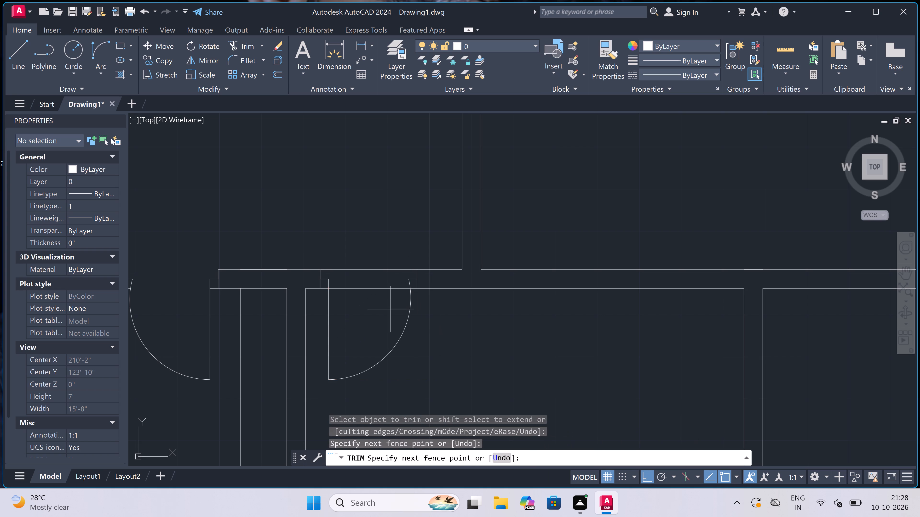
pyautogui.click(381, 209)
pyautogui.scroll(-4, 381, 209)
pyautogui.scroll(2, 418, 207)
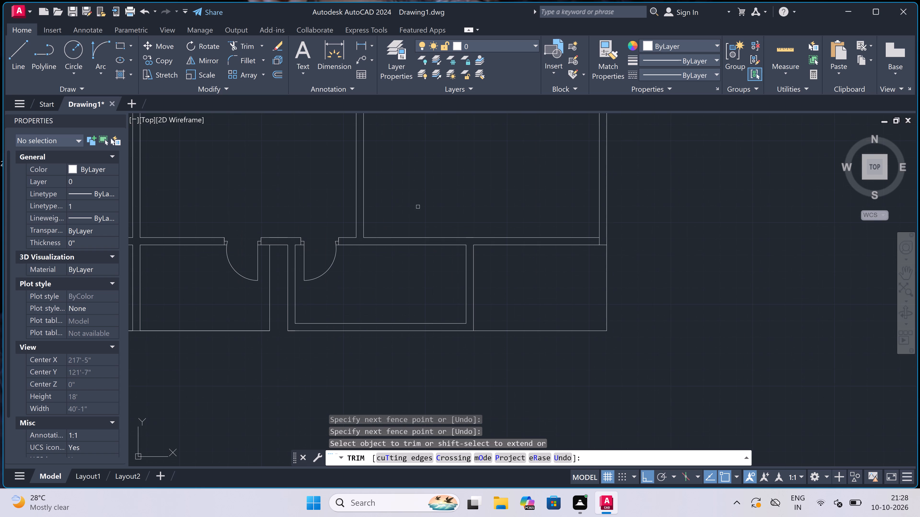
pyautogui.press('Escape')
# Draw the sixth door's west jamb across the south wall at the easternmost compartment, with a 2" eastward return and a 2' southward leaf.
pyautogui.write('l')
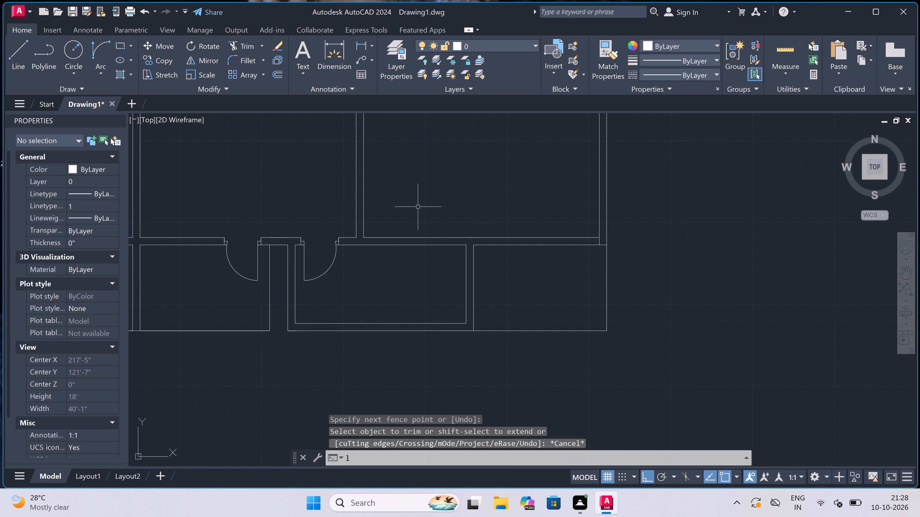
pyautogui.press('space')
pyautogui.scroll(2, 488, 196)
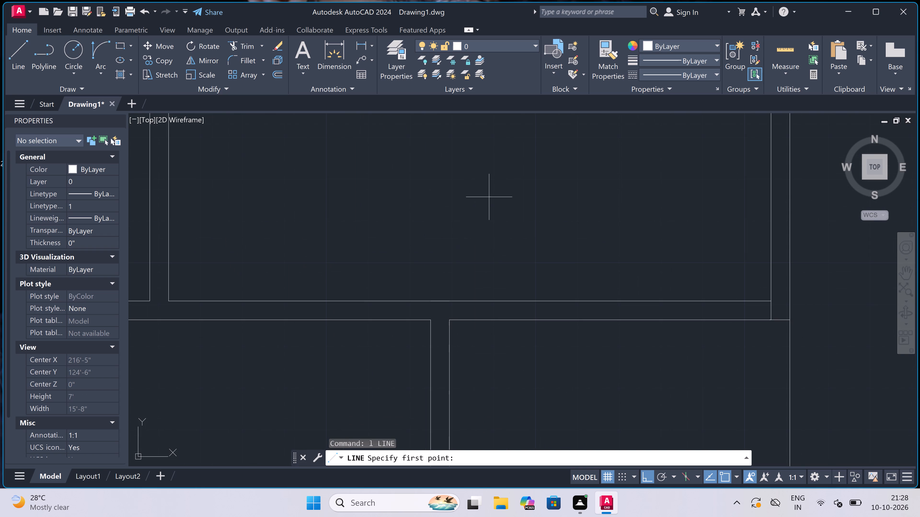
pyautogui.click(471, 322)
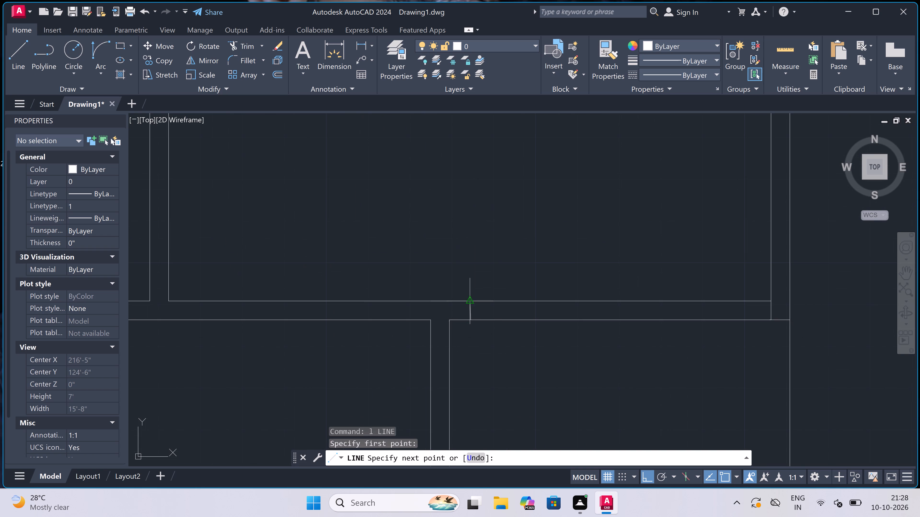
pyautogui.click(470, 302)
pyautogui.click(473, 314)
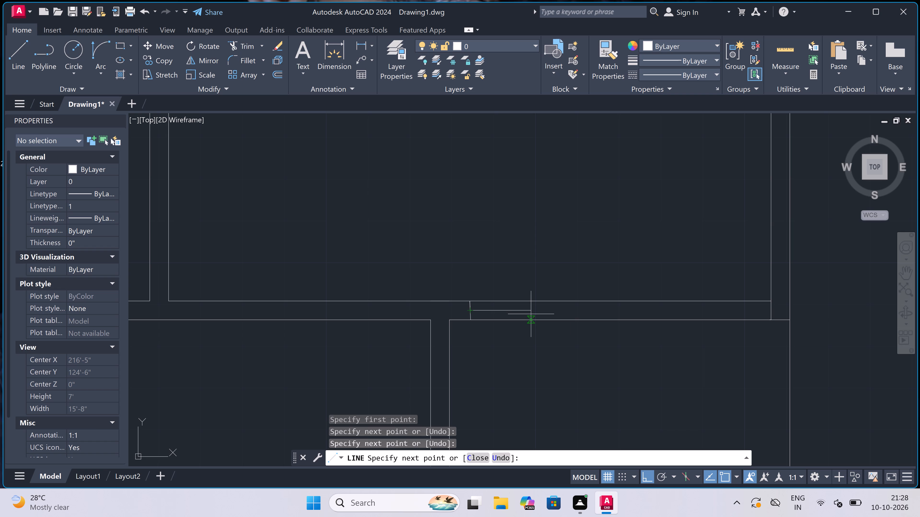
pyautogui.press('2')
pyautogui.write('"')
pyautogui.press('space')
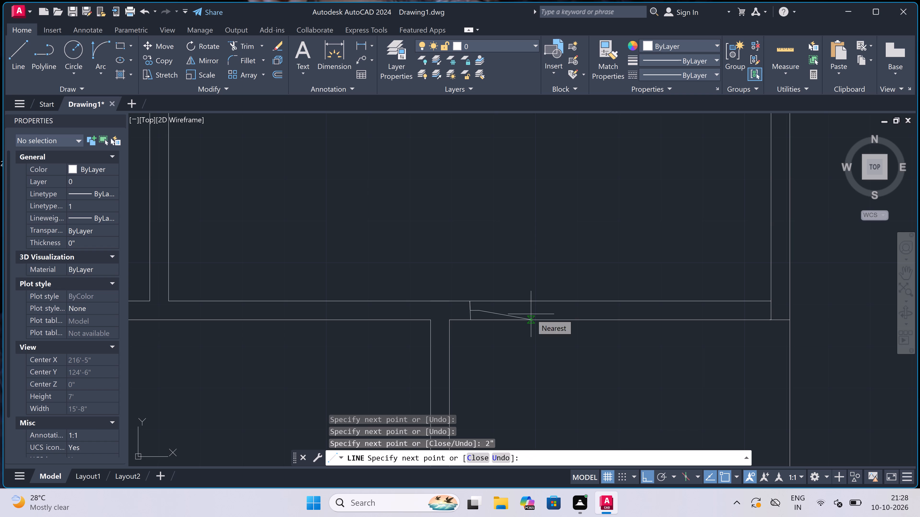
pyautogui.write("2'")
pyautogui.press('space')
pyautogui.press('Escape')
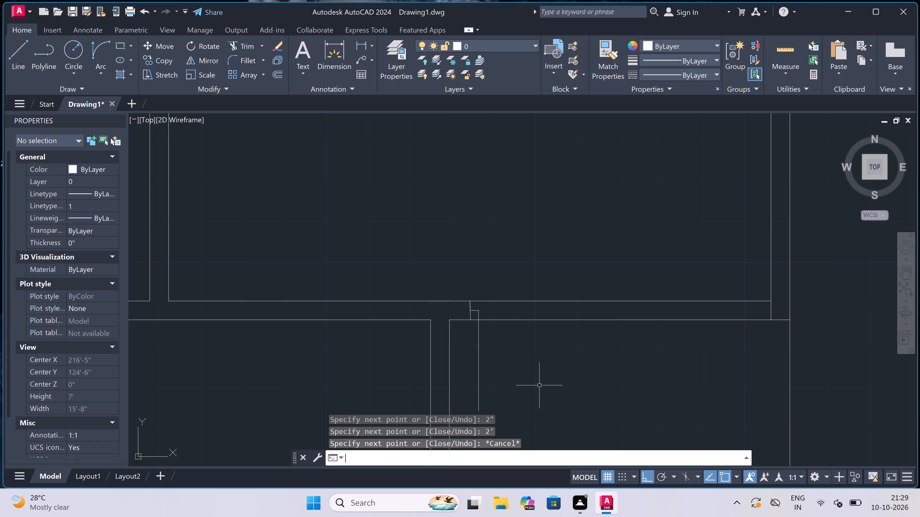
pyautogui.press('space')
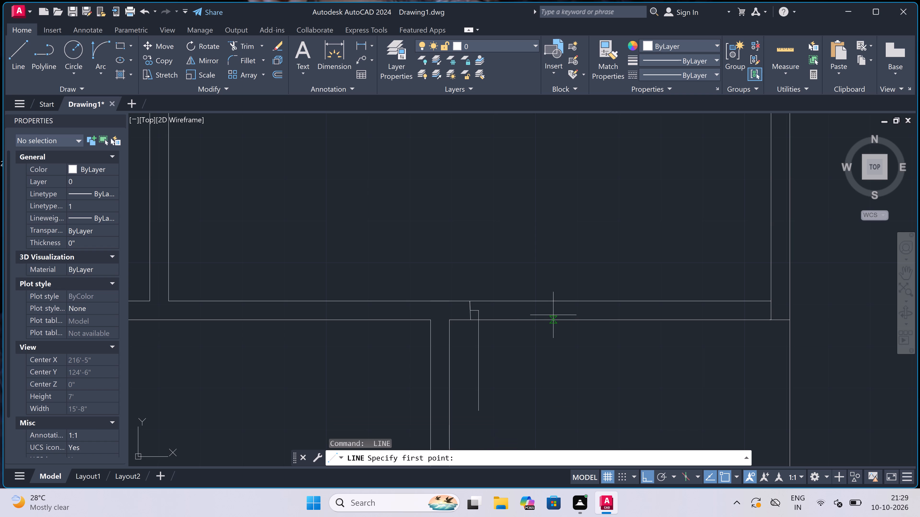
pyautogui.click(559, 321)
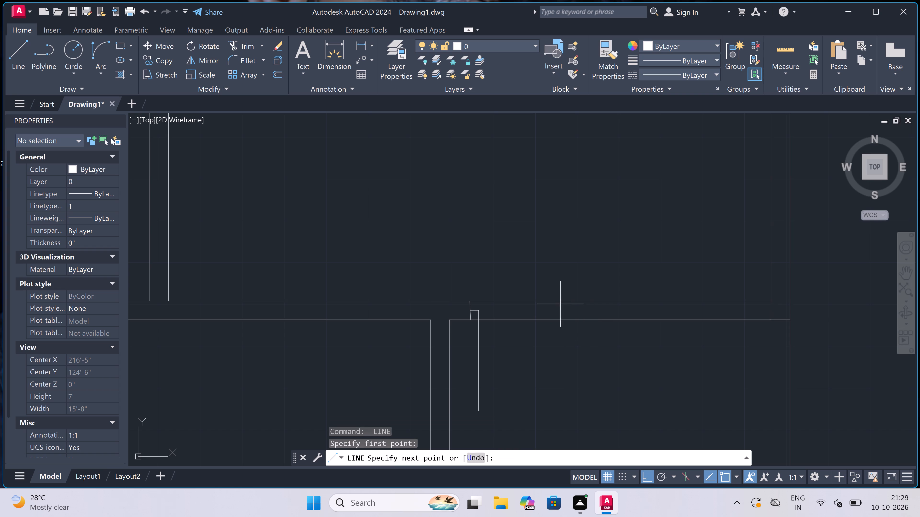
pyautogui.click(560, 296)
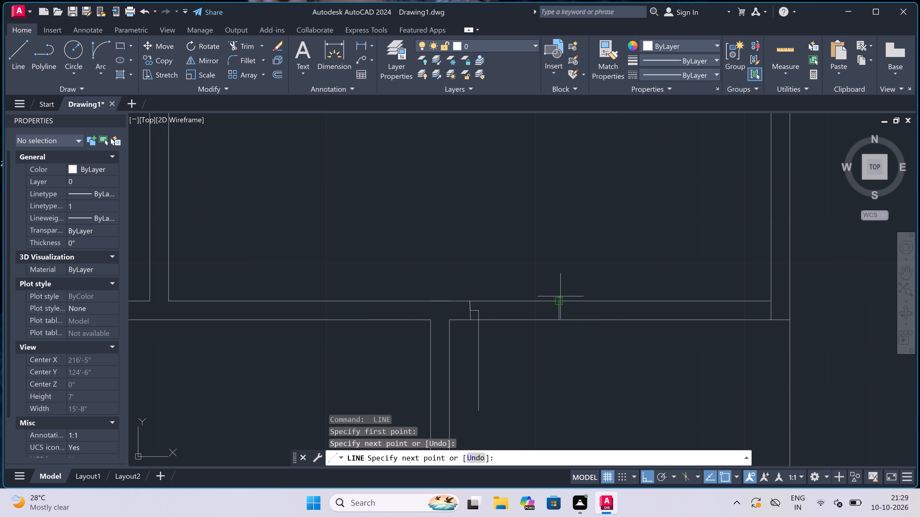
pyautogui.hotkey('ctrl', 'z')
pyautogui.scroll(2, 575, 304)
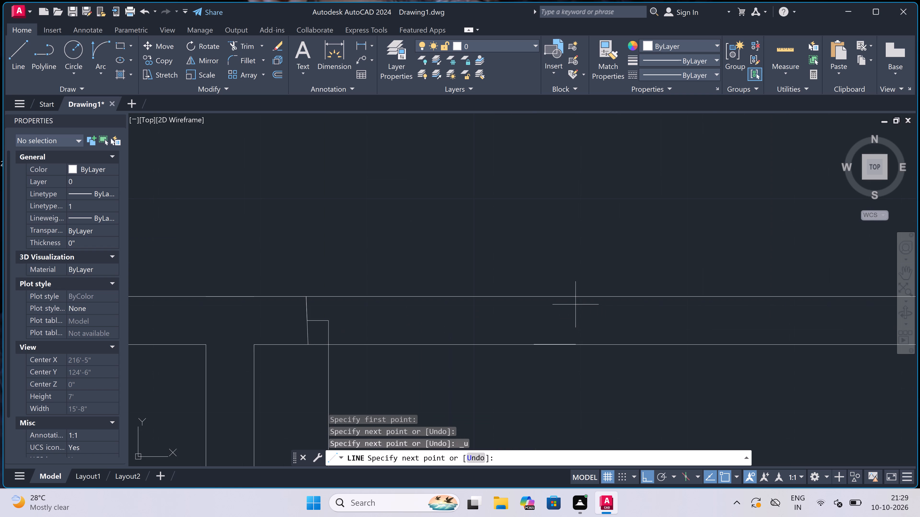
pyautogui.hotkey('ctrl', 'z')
# Draw the sixth door's east jamb straight across the south wall, with a 2" westward return from its midpoint.
pyautogui.scroll(1, 576, 304)
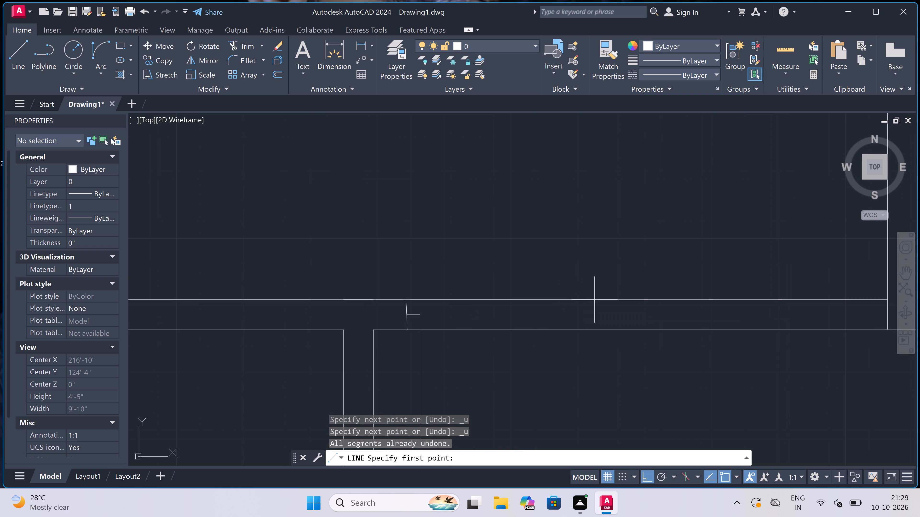
pyautogui.click(590, 301)
pyautogui.click(592, 329)
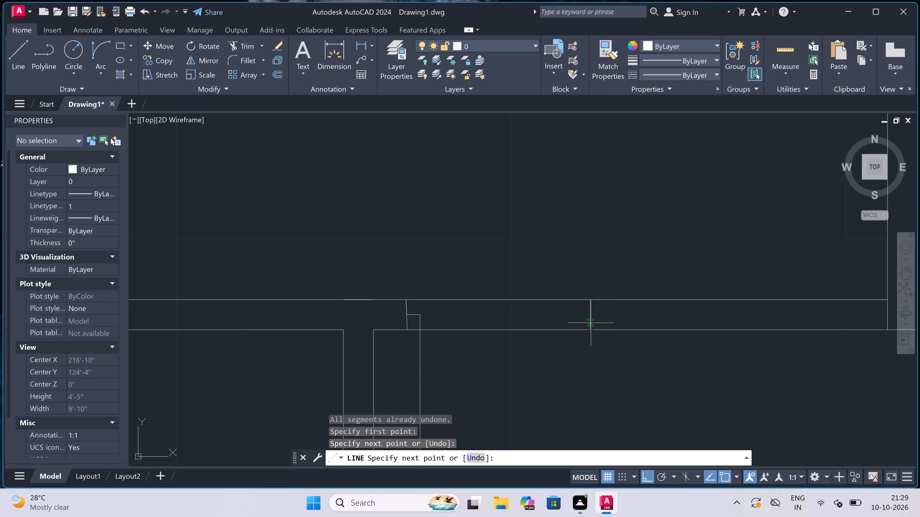
pyautogui.click(589, 314)
pyautogui.write('2"')
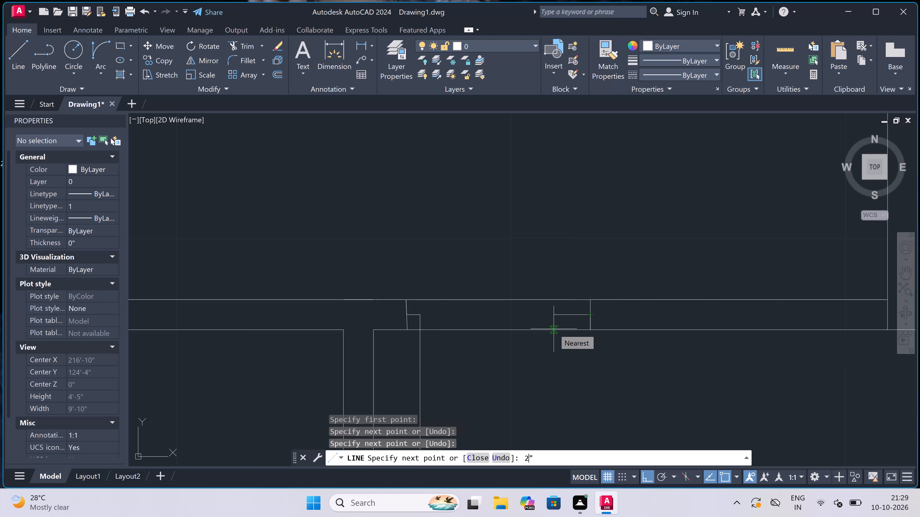
pyautogui.press('space')
pyautogui.press('Escape')
# Draw the sixth door's swing arc from the leaf's free end to the east jamb's return, starting tangent toward the east.
pyautogui.scroll(-4, 456, 258)
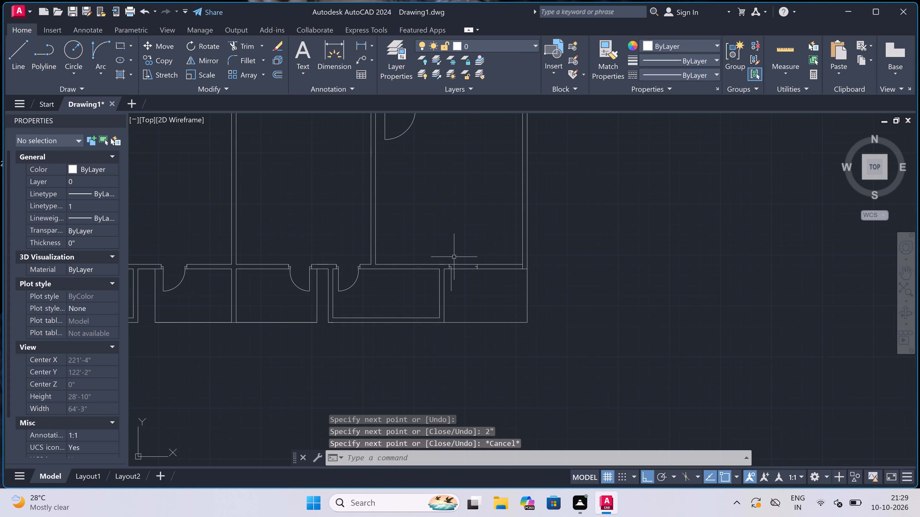
pyautogui.click(101, 45)
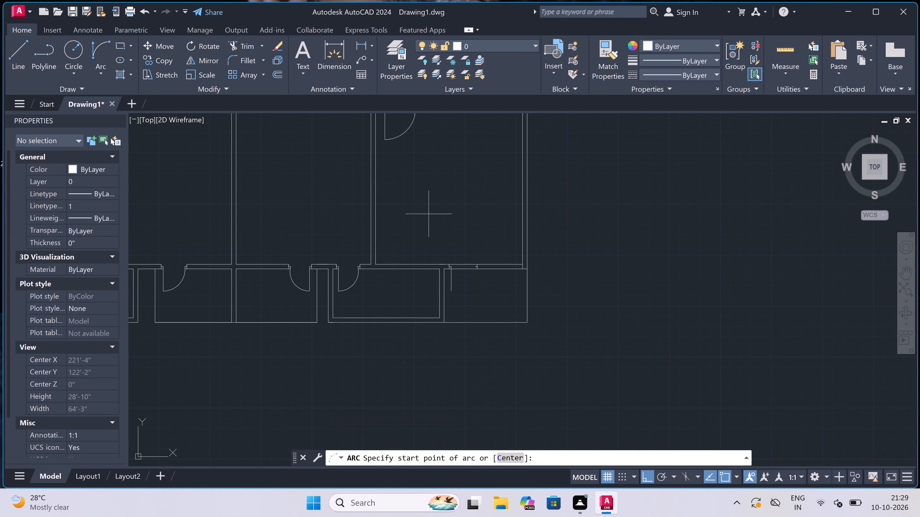
pyautogui.scroll(3, 477, 261)
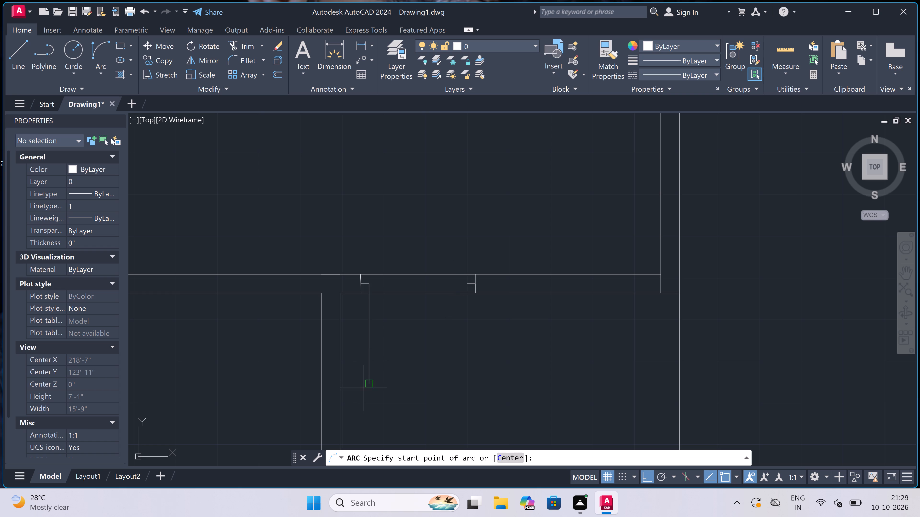
pyautogui.moveTo(368, 385); pyautogui.dragTo(373, 382)
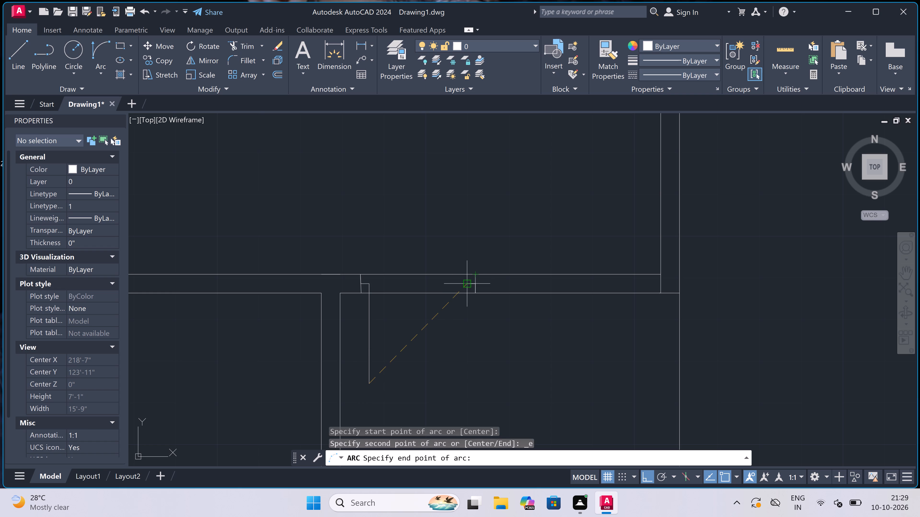
pyautogui.click(465, 287)
pyautogui.click(519, 355)
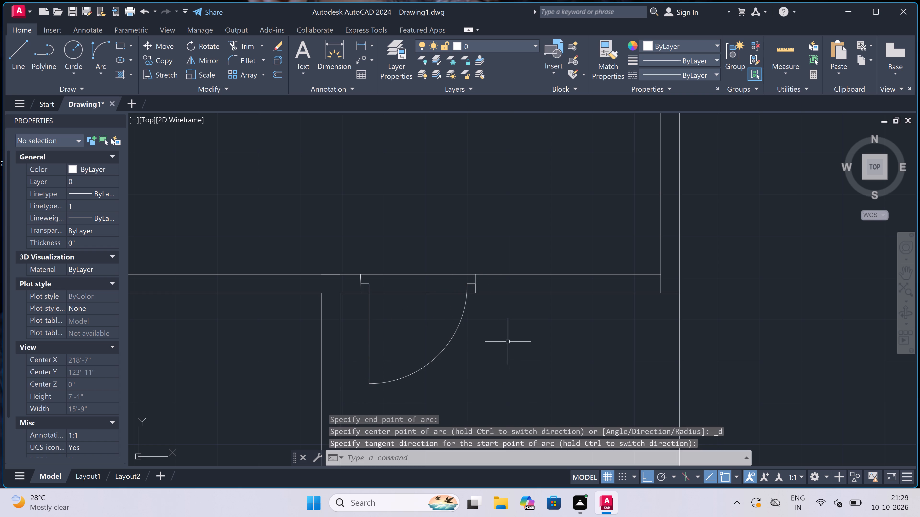
# Trim both south wall lines between the sixth door's jambs to open the doorway.
pyautogui.press('t')
pyautogui.press('r')
pyautogui.press('space')
pyautogui.click(419, 242)
pyautogui.click(420, 301)
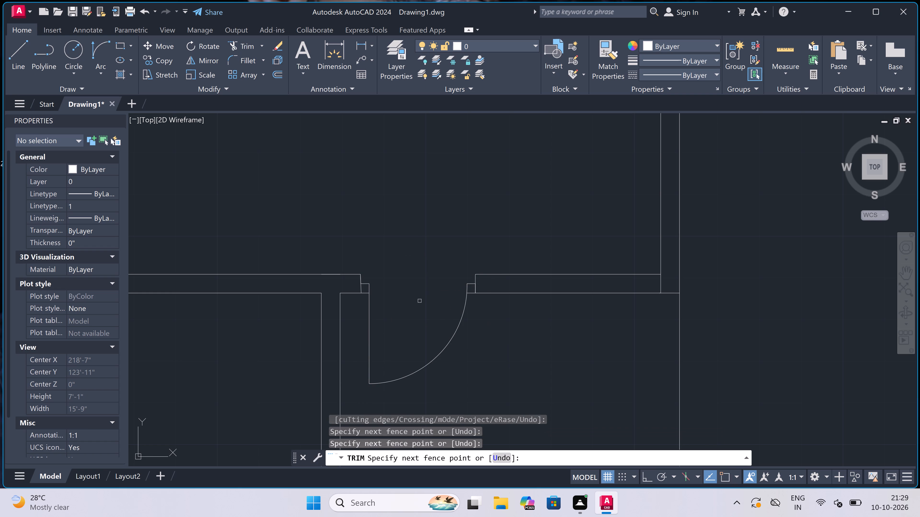
pyautogui.press('Escape')
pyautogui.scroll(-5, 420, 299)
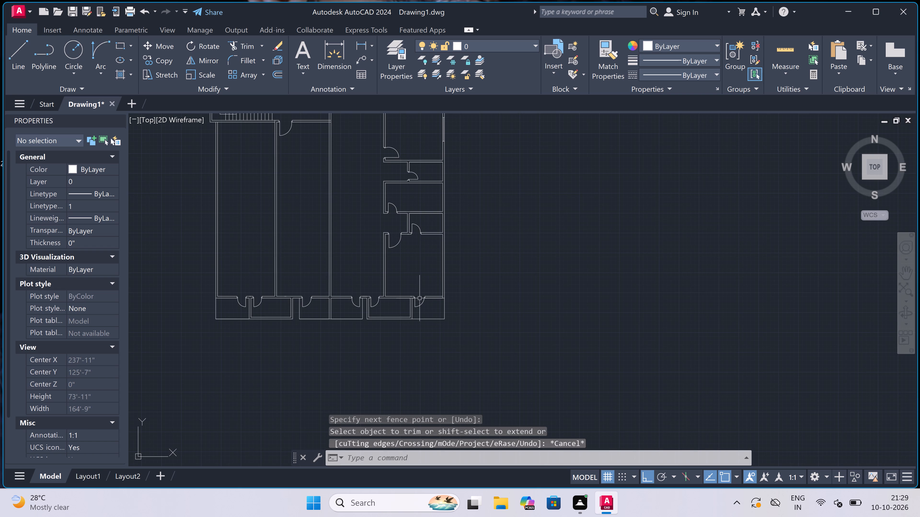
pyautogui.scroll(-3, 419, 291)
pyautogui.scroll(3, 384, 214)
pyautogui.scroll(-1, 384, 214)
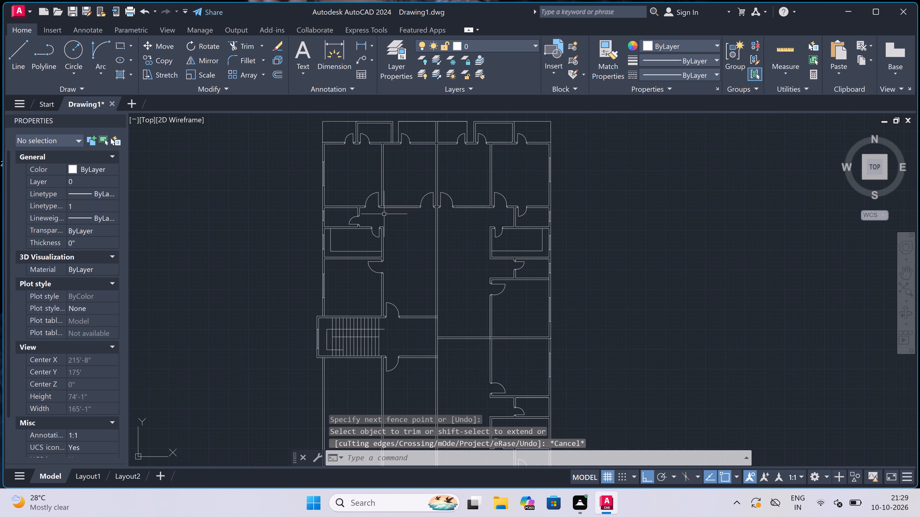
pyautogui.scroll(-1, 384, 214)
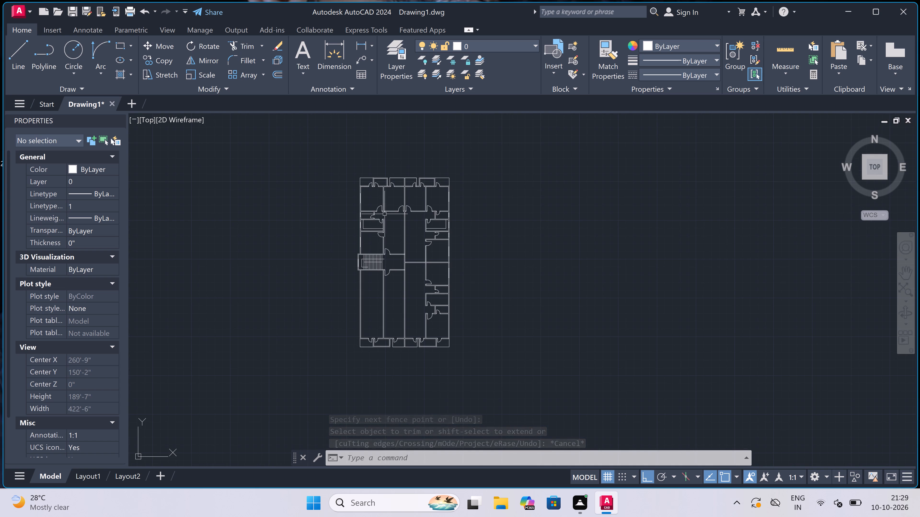
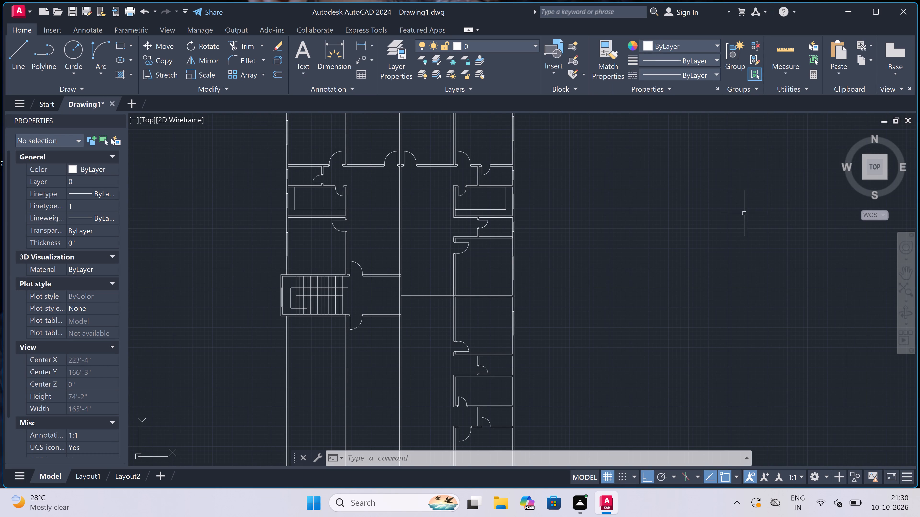
# Offset the outer line of the stairwell's south wall 12' southward across the room below the stairs.
pyautogui.scroll(-2, 512, 291)
pyautogui.scroll(2, 457, 359)
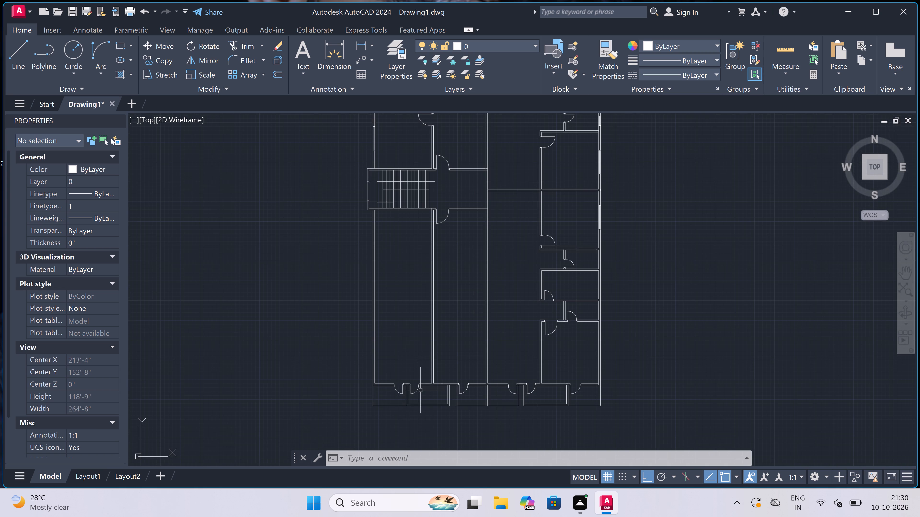
pyautogui.scroll(2, 381, 191)
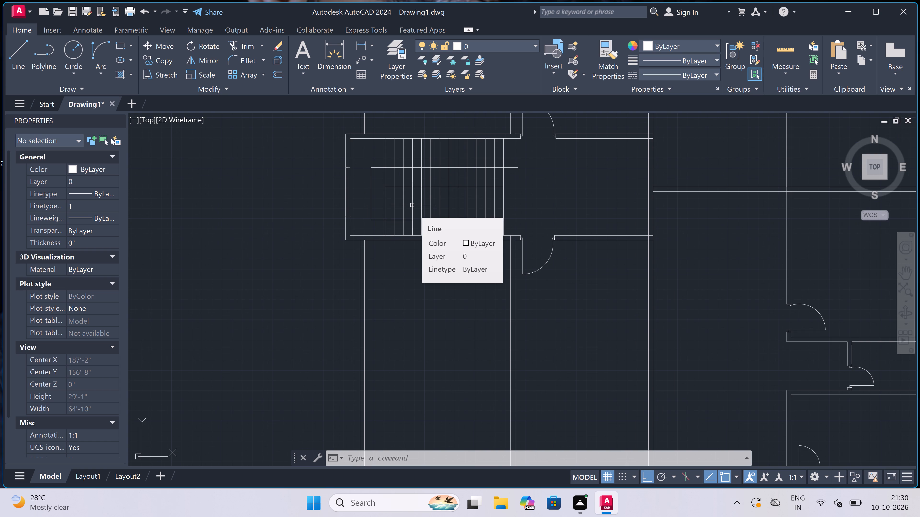
pyautogui.write('o')
pyautogui.press('space')
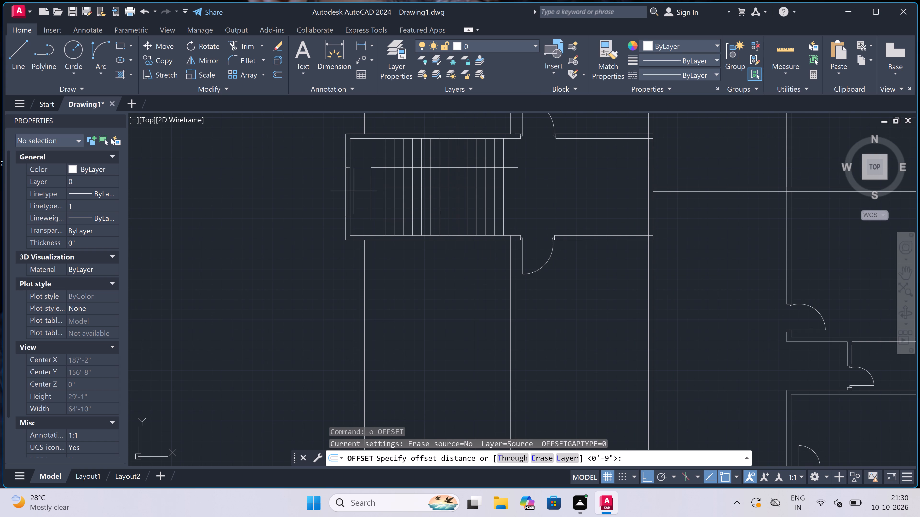
pyautogui.scroll(2, 423, 244)
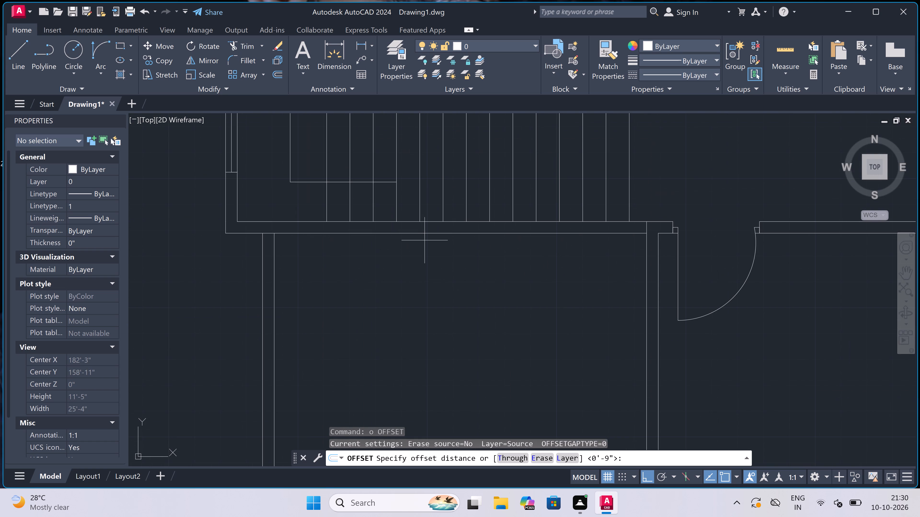
pyautogui.click(426, 235)
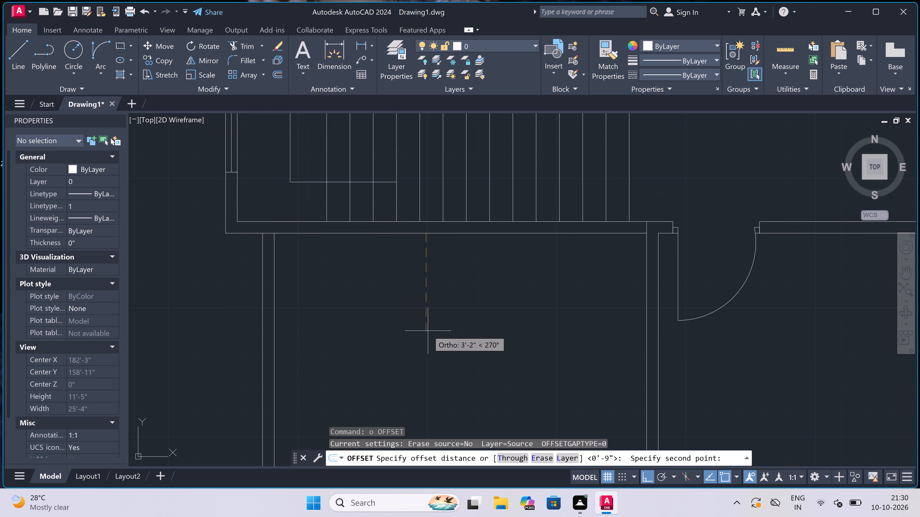
pyautogui.write("12'")
pyautogui.press('space')
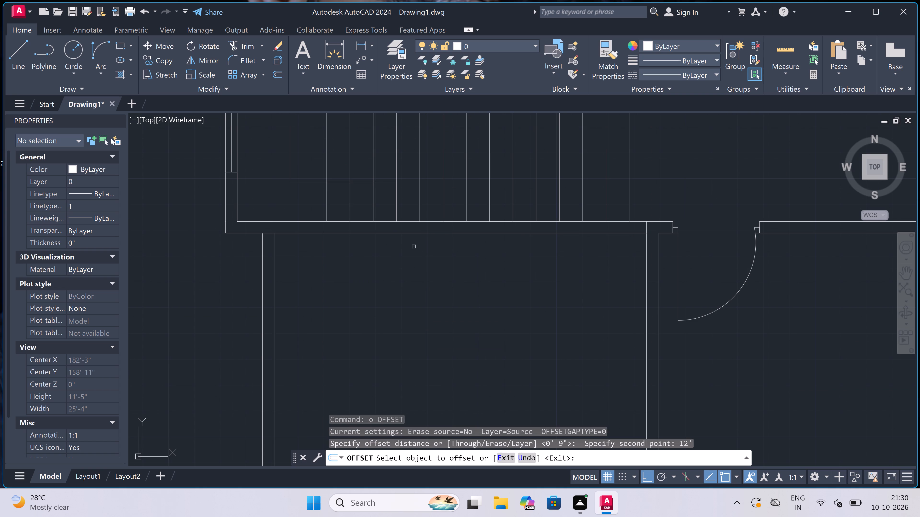
pyautogui.moveTo(411, 232); pyautogui.dragTo(412, 235)
pyautogui.moveTo(413, 243); pyautogui.dragTo(415, 258)
pyautogui.click(420, 299)
pyautogui.scroll(-4, 416, 267)
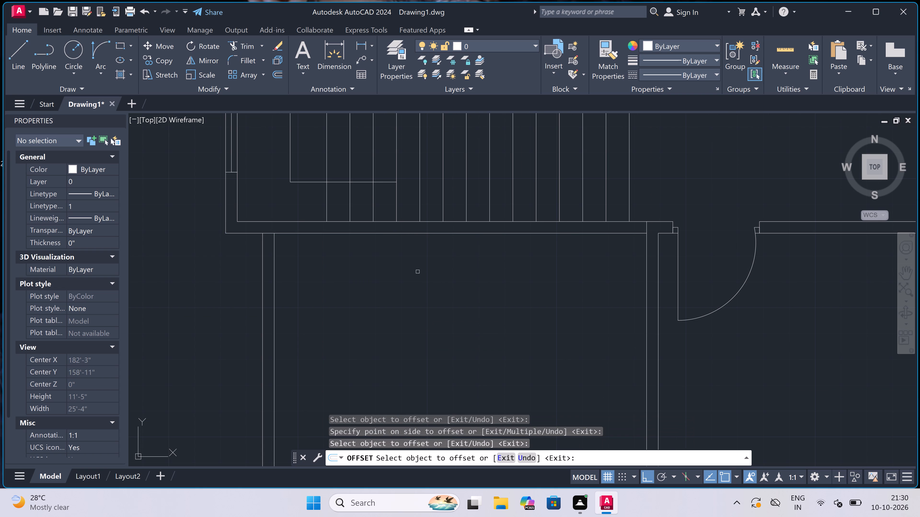
pyautogui.scroll(-1, 416, 267)
pyautogui.scroll(3, 417, 292)
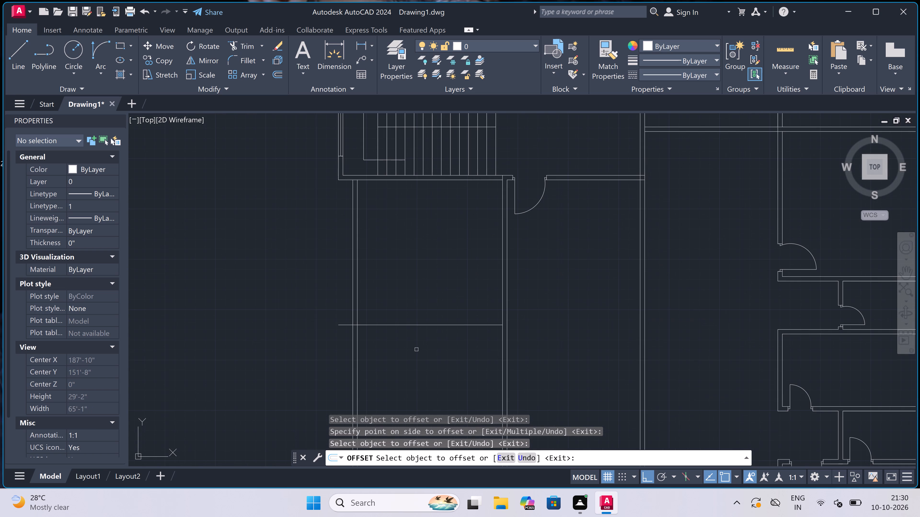
pyautogui.scroll(1, 416, 349)
pyautogui.press('Escape')
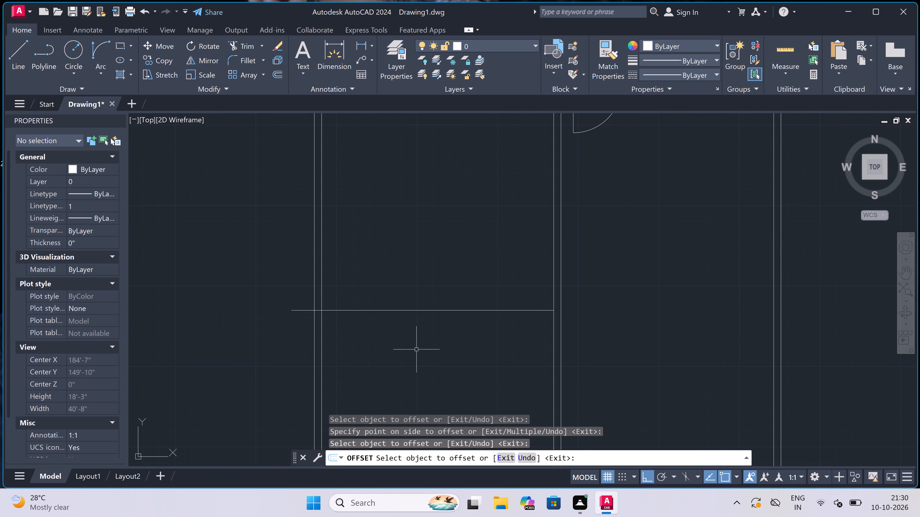
# Offset the new cross line 4.5" southward to form the partition's thickness below the stair room.
pyautogui.press('space')
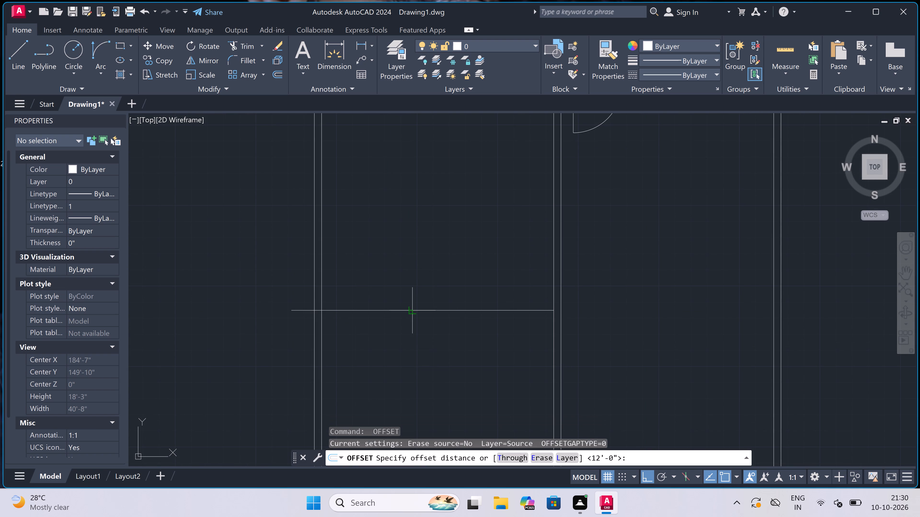
pyautogui.click(409, 309)
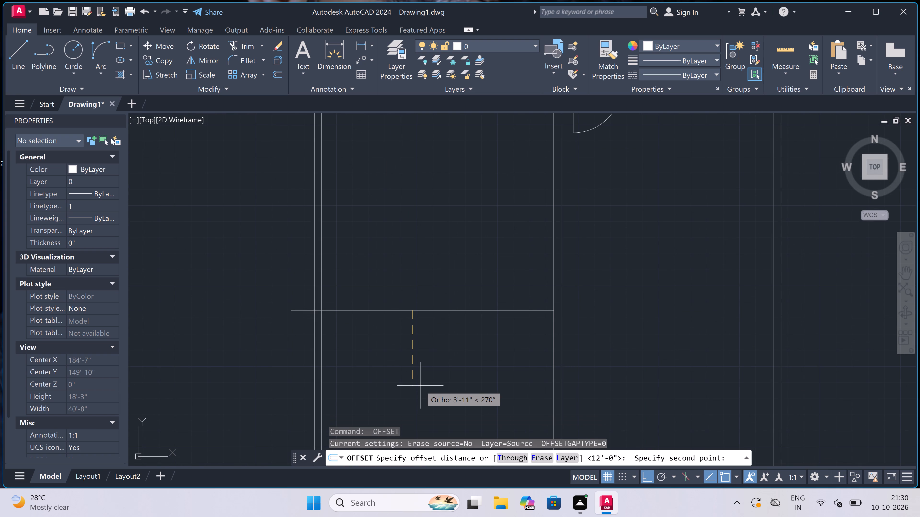
pyautogui.write('4.5')
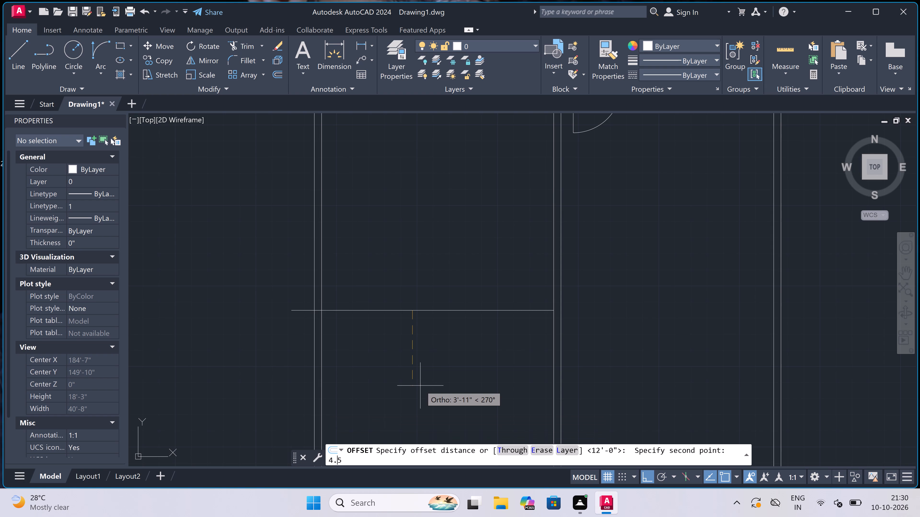
pyautogui.write('"')
pyautogui.press('space')
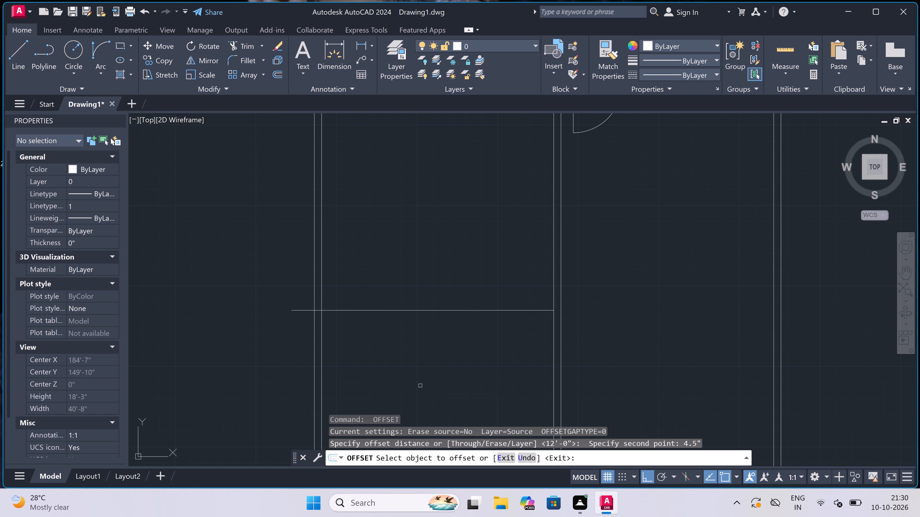
pyautogui.click(432, 310)
pyautogui.click(430, 339)
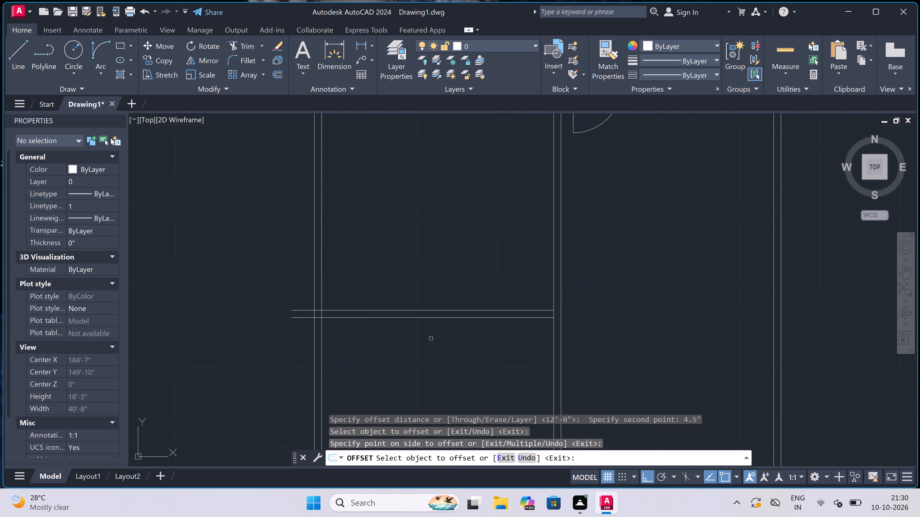
pyautogui.press('Escape')
# Trim the partition lines back to the west wall's inner face and remove the inner wall line between them.
pyautogui.write('tr')
pyautogui.press('space')
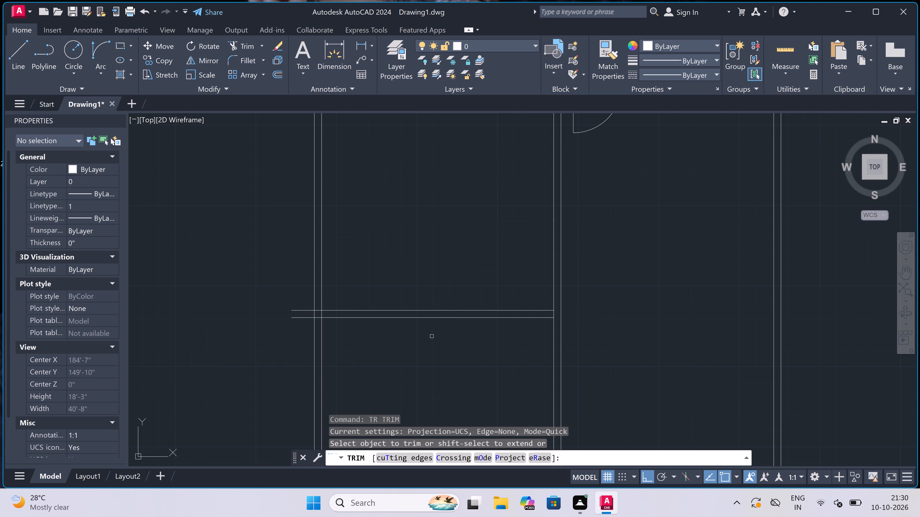
pyautogui.scroll(2, 306, 321)
pyautogui.click(304, 278)
pyautogui.click(304, 348)
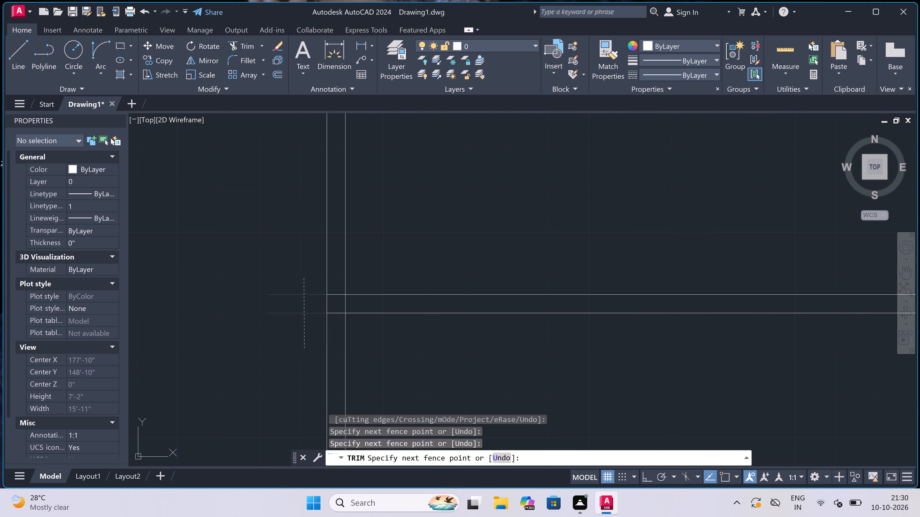
pyautogui.scroll(1, 347, 321)
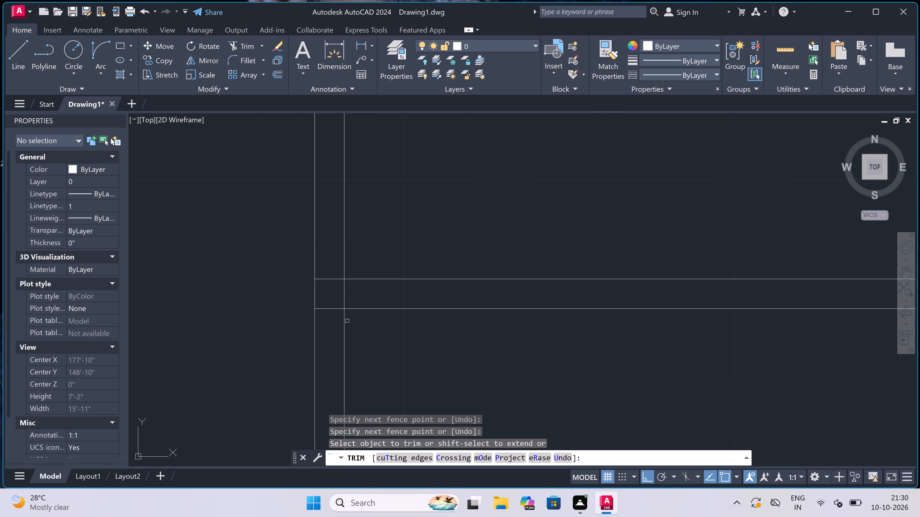
pyautogui.click(330, 318)
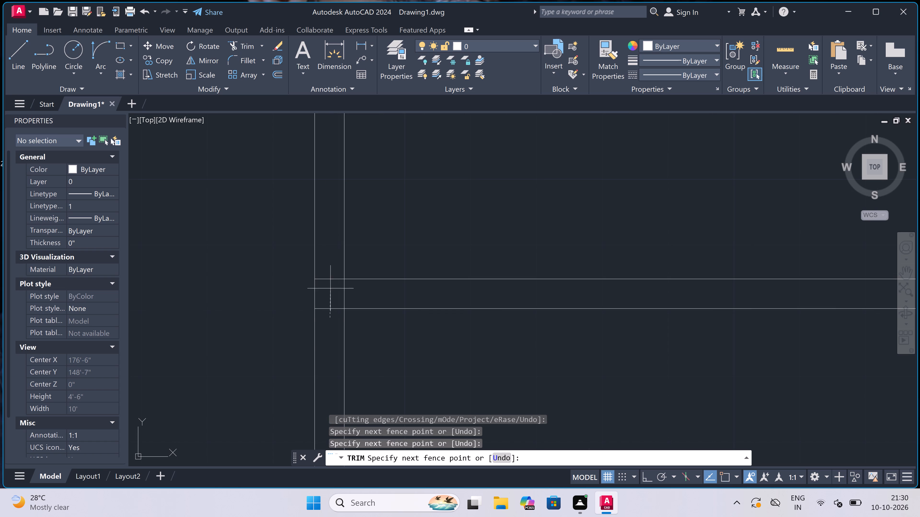
pyautogui.click(330, 256)
pyautogui.click(341, 296)
pyautogui.click(364, 294)
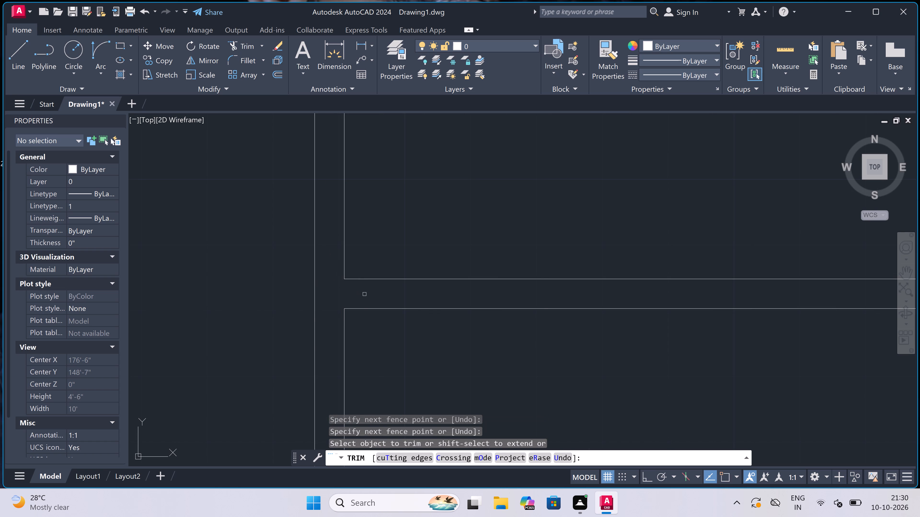
pyautogui.scroll(-4, 361, 294)
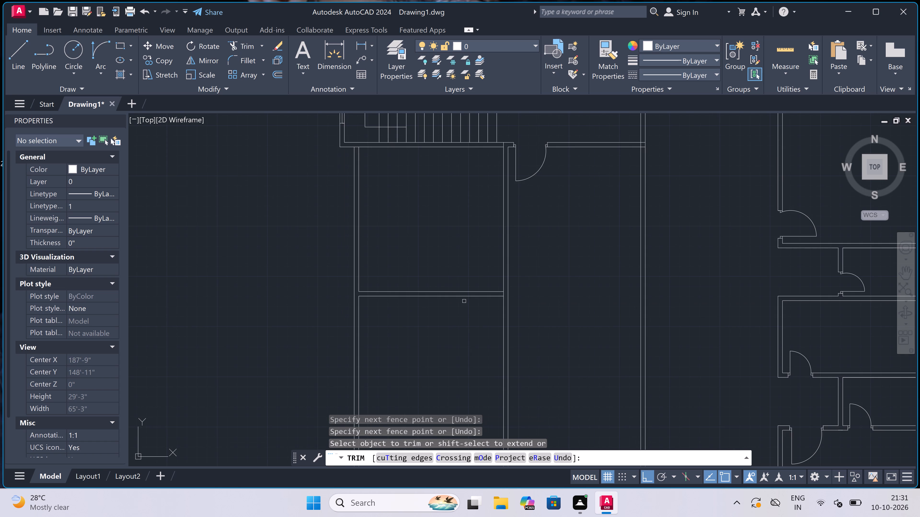
pyautogui.press('Escape')
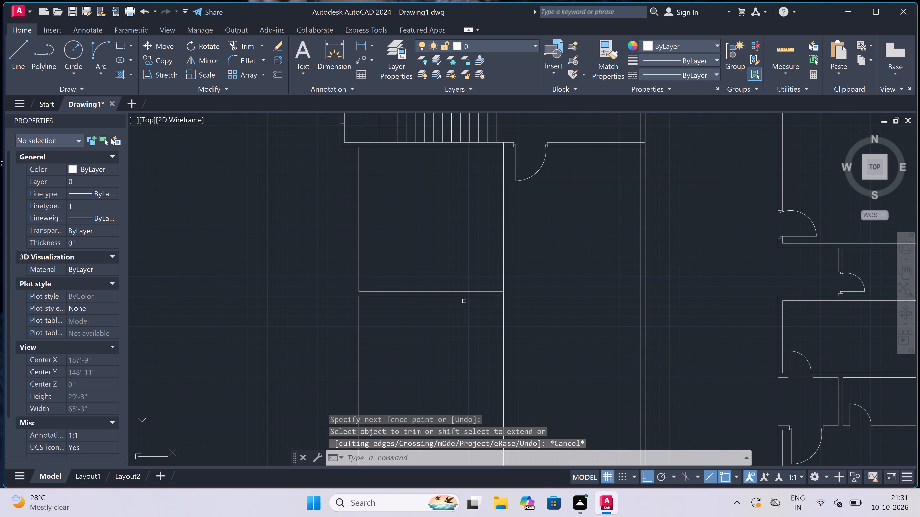
# Offset the partition's south line 6' southward to set the next compartment's depth.
pyautogui.write('o')
pyautogui.press('space')
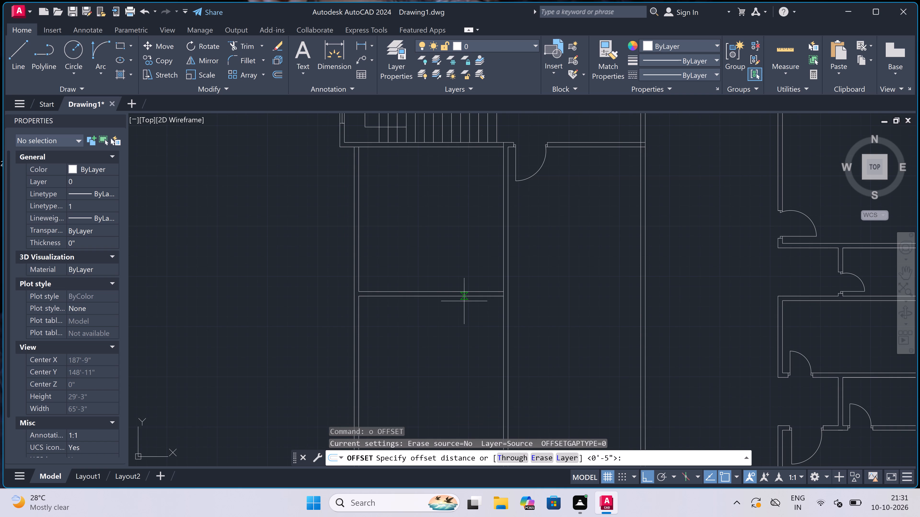
pyautogui.scroll(-1, 463, 270)
pyautogui.scroll(1, 454, 291)
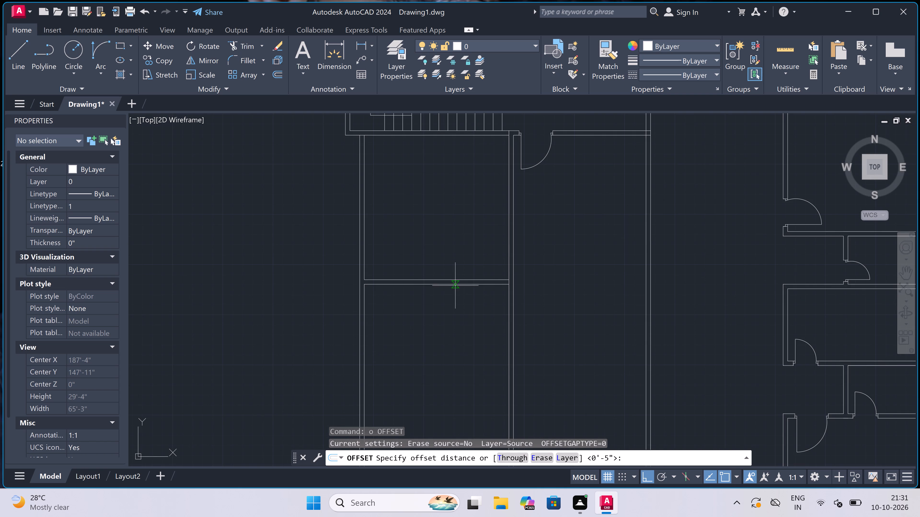
pyautogui.click(455, 286)
pyautogui.scroll(2, 459, 358)
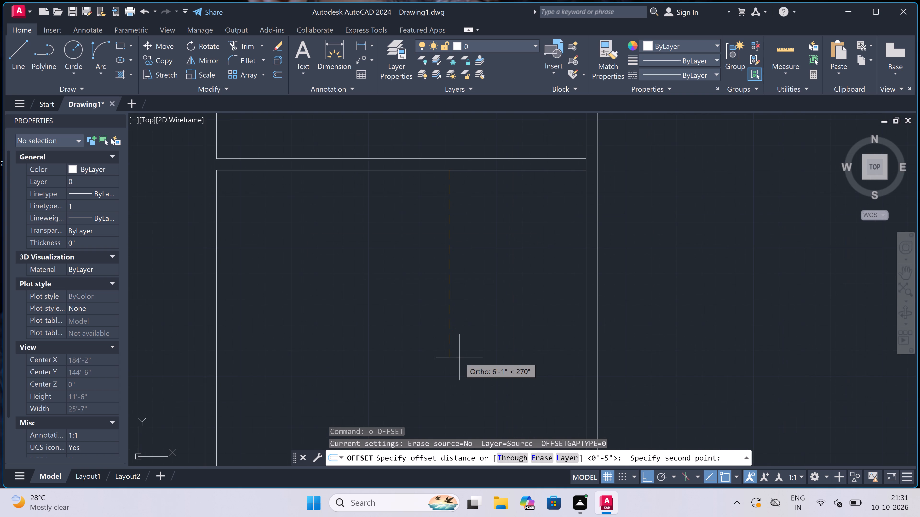
pyautogui.write("6'")
pyautogui.press('space')
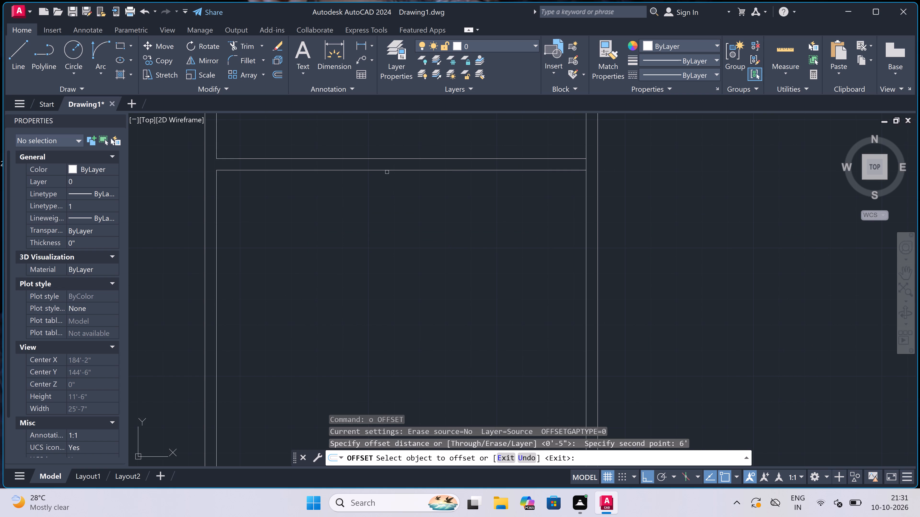
pyautogui.moveTo(387, 171); pyautogui.dragTo(386, 185)
pyautogui.click(381, 282)
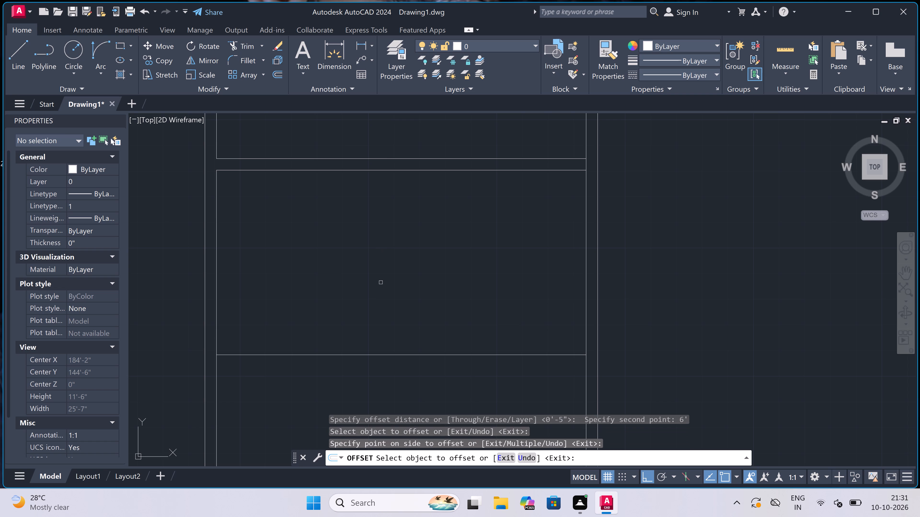
pyautogui.press('Escape')
# Offset the compartment's 6' depth line 4.5" southward to form the next partition's thickness.
pyautogui.press('space')
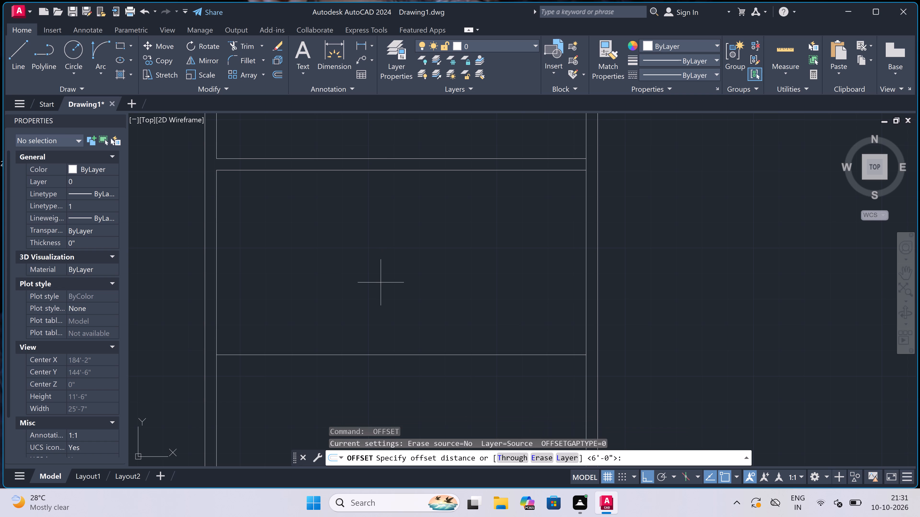
pyautogui.scroll(-2, 731, 43)
pyautogui.scroll(-2, 493, 204)
pyautogui.scroll(1, 484, 285)
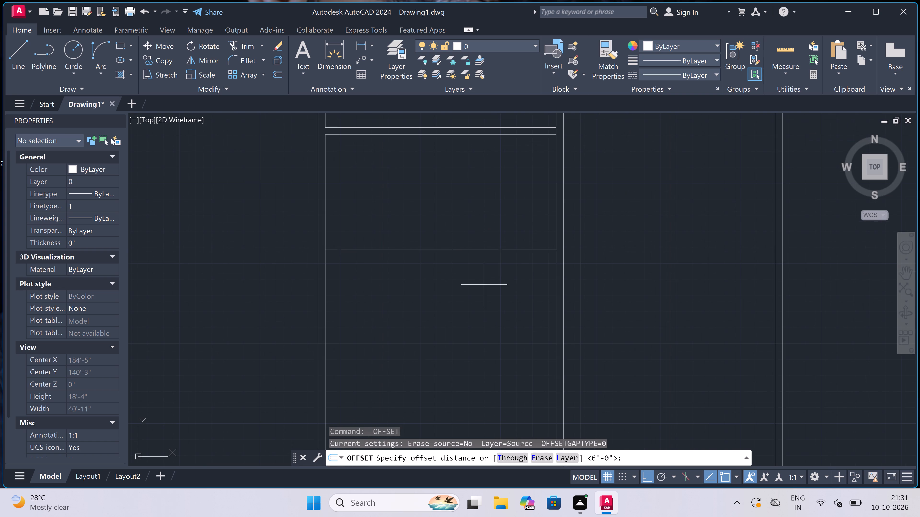
pyautogui.scroll(1, 413, 240)
pyautogui.click(425, 255)
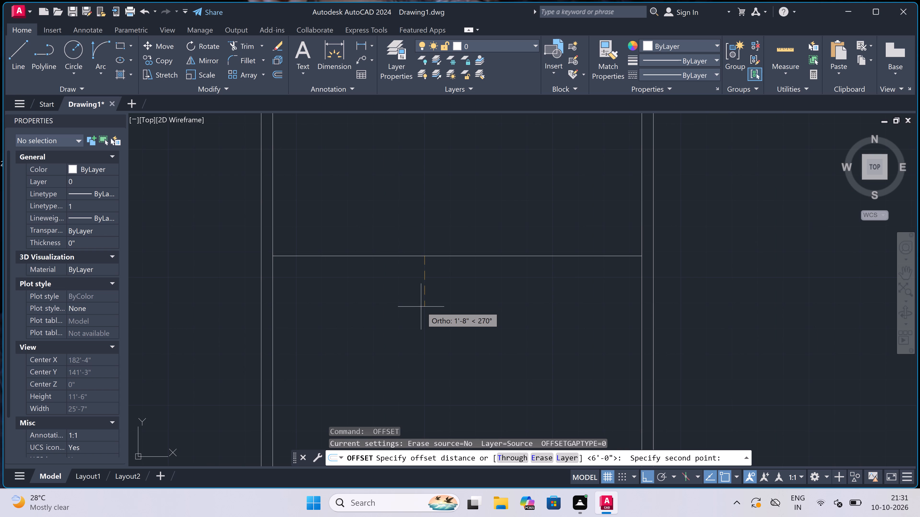
pyautogui.press('4')
pyautogui.write('.5')
pyautogui.write('"')
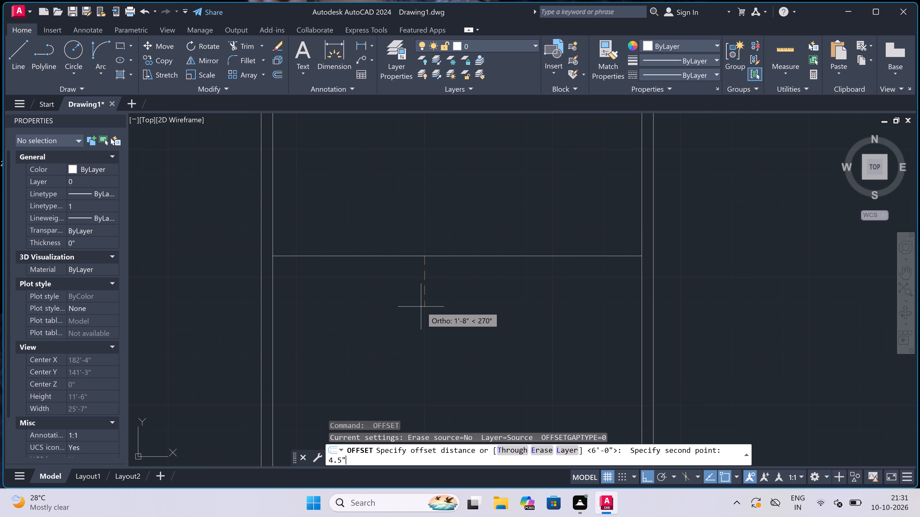
pyautogui.press('space')
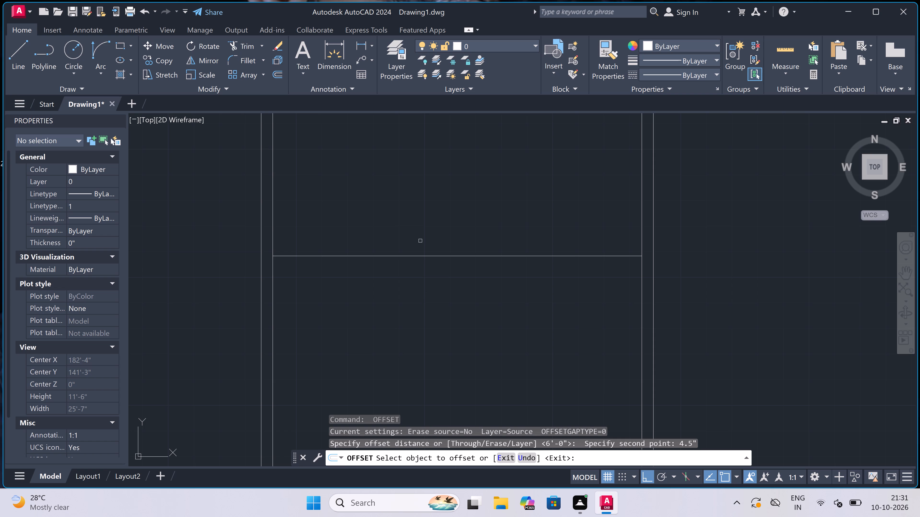
pyautogui.click(413, 257)
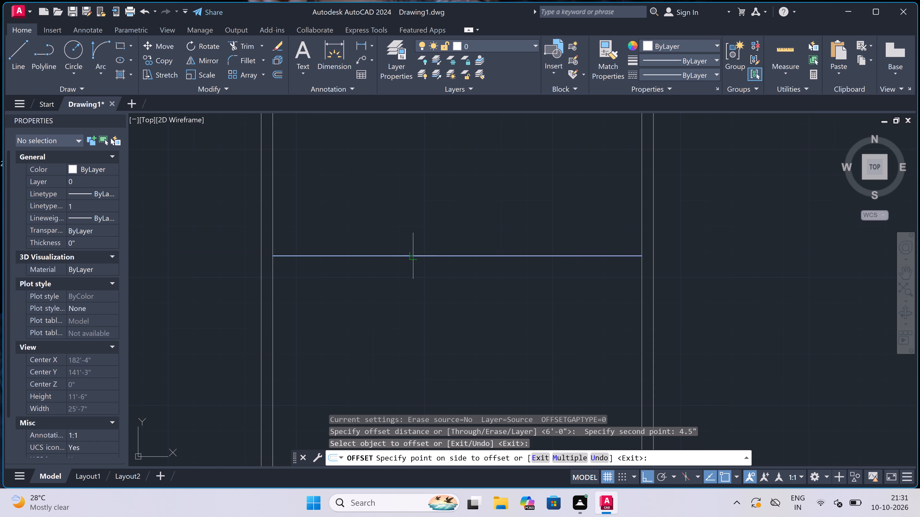
pyautogui.doubleClick(400, 317)
pyautogui.press('Escape')
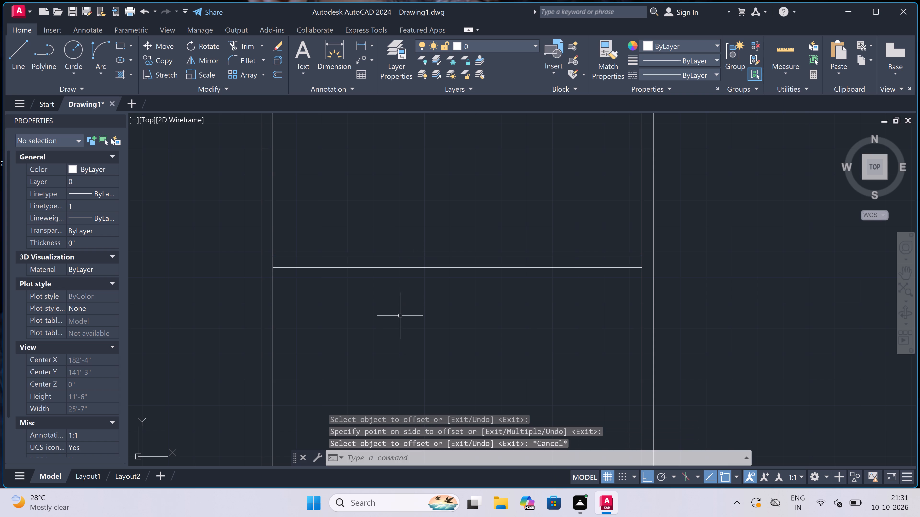
# Offset the second partition's south line 4' southward to set the depth of the next compartment.
pyautogui.press('space')
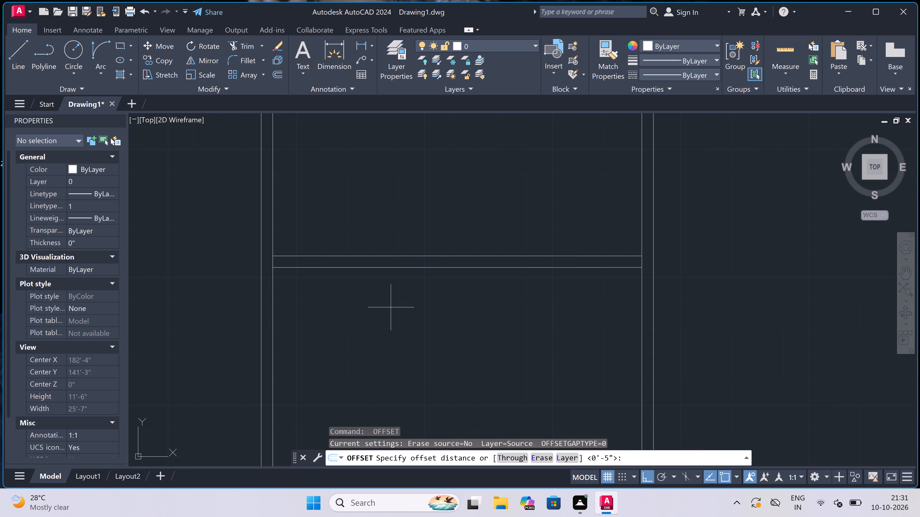
pyautogui.moveTo(386, 270); pyautogui.dragTo(386, 276)
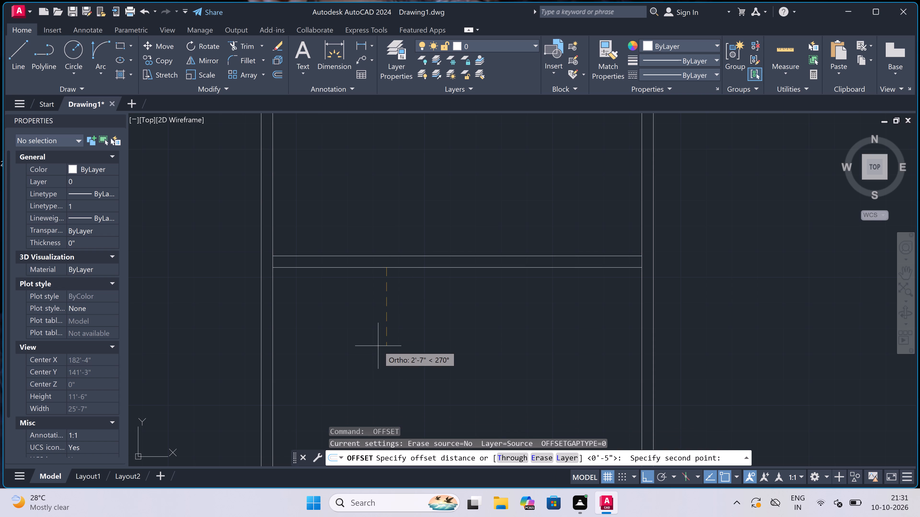
pyautogui.write("4'")
pyautogui.press('space')
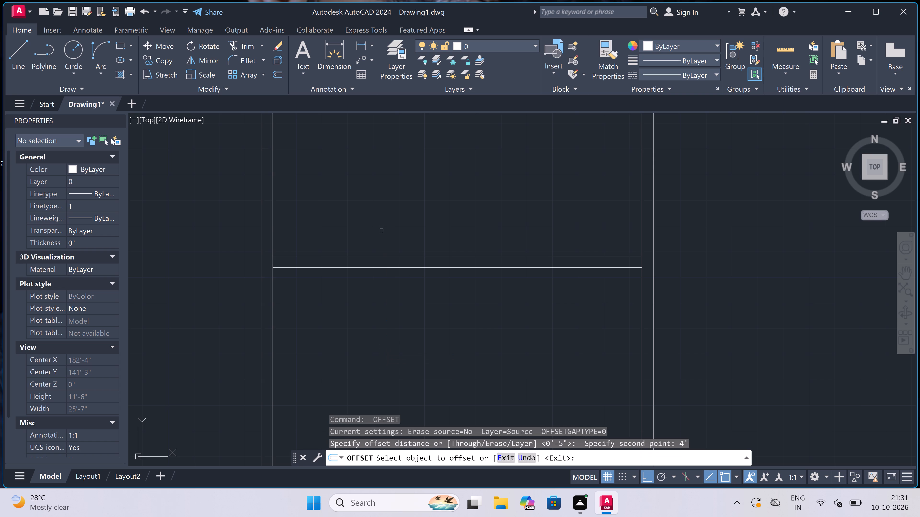
pyautogui.doubleClick(375, 269)
pyautogui.click(375, 313)
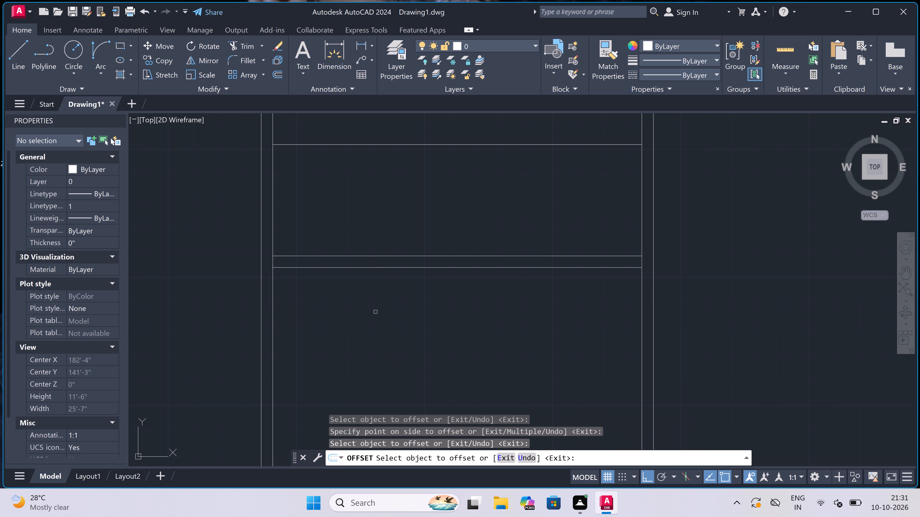
pyautogui.moveTo(376, 267); pyautogui.dragTo(376, 272)
pyautogui.click(364, 333)
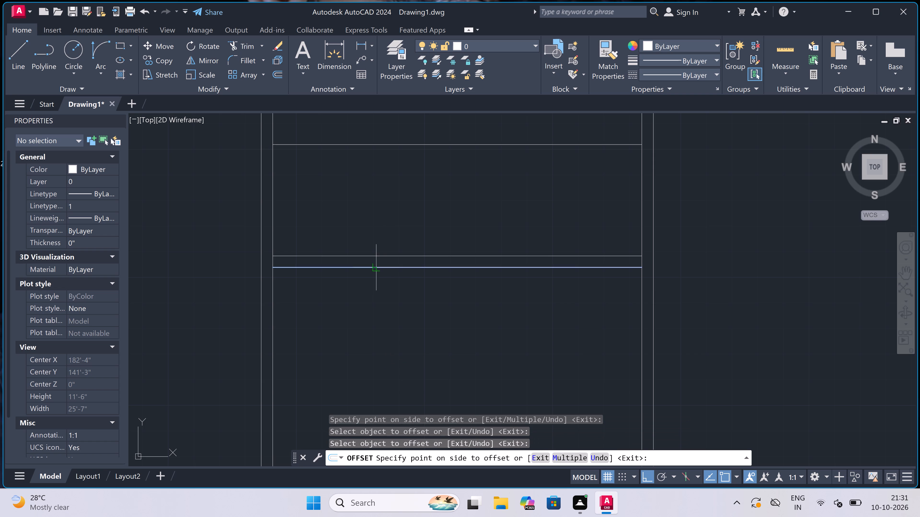
pyautogui.scroll(-3, 368, 321)
pyautogui.press('Escape')
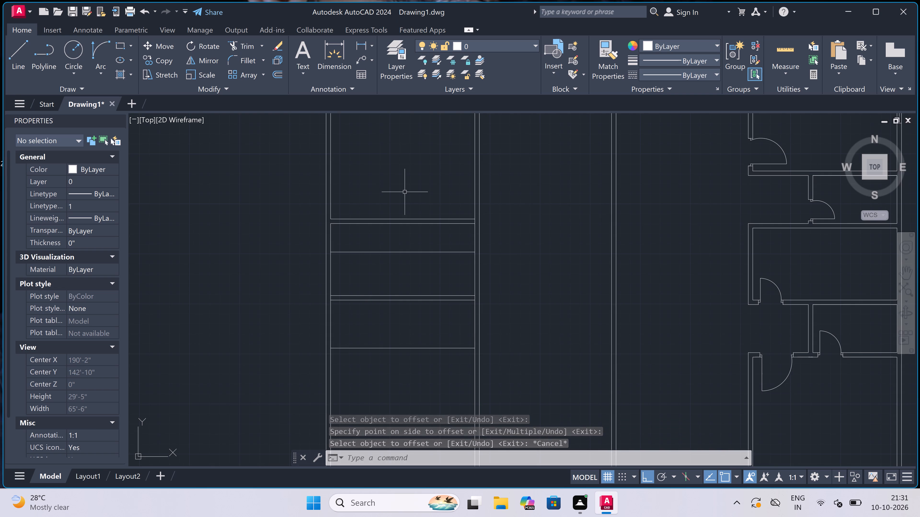
# Delete the stray offset line crossing the 6' compartment north of the second partition.
pyautogui.click(400, 245)
pyautogui.moveTo(390, 275); pyautogui.dragTo(393, 278)
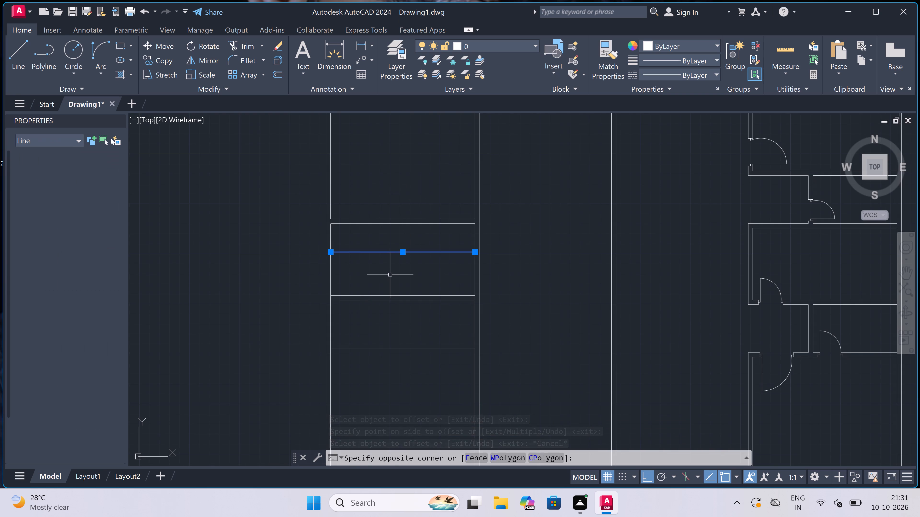
pyautogui.press('Delete')
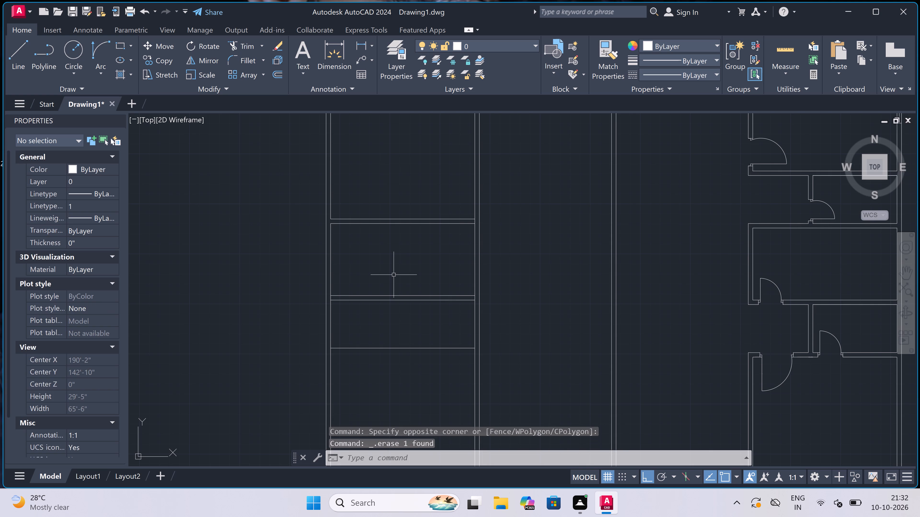
# Offset the 4' compartment's south line 4.5" southward to form the third partition's thickness.
pyautogui.write('o')
pyautogui.press('space')
pyautogui.scroll(-2, 417, 253)
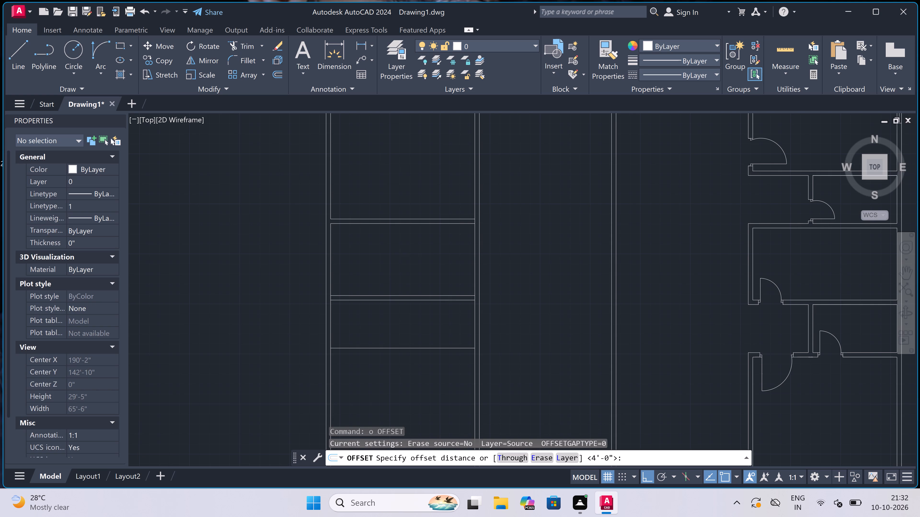
pyautogui.scroll(2, 396, 288)
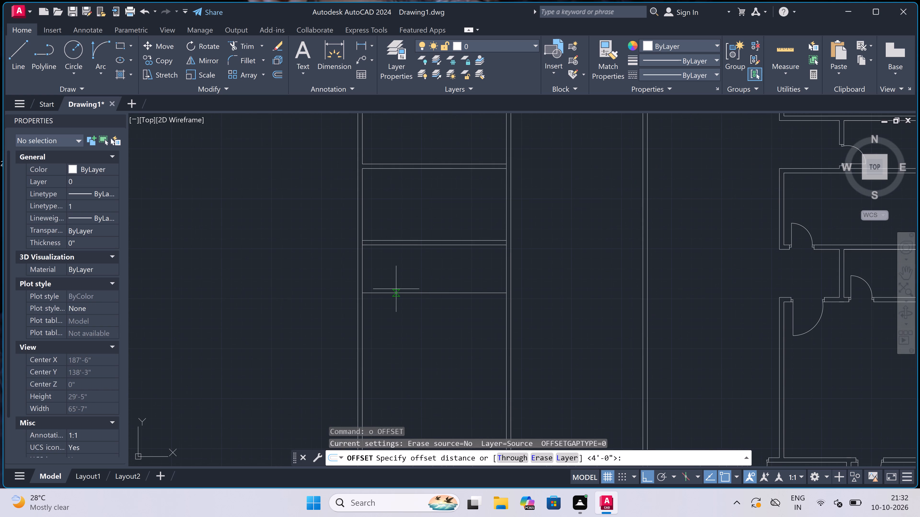
pyautogui.click(397, 294)
pyautogui.write('4.5')
pyautogui.write('"')
pyautogui.press('space')
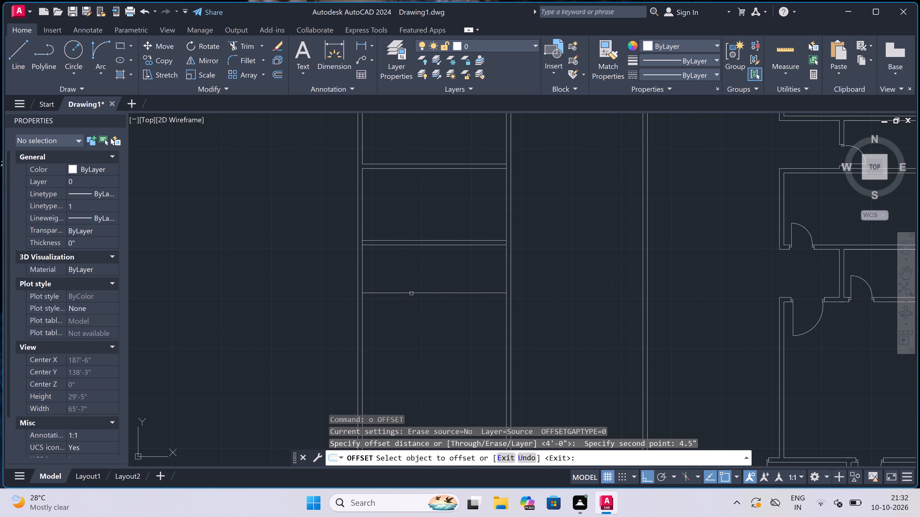
pyautogui.moveTo(411, 293); pyautogui.dragTo(411, 304)
pyautogui.click(409, 342)
pyautogui.scroll(-3, 410, 333)
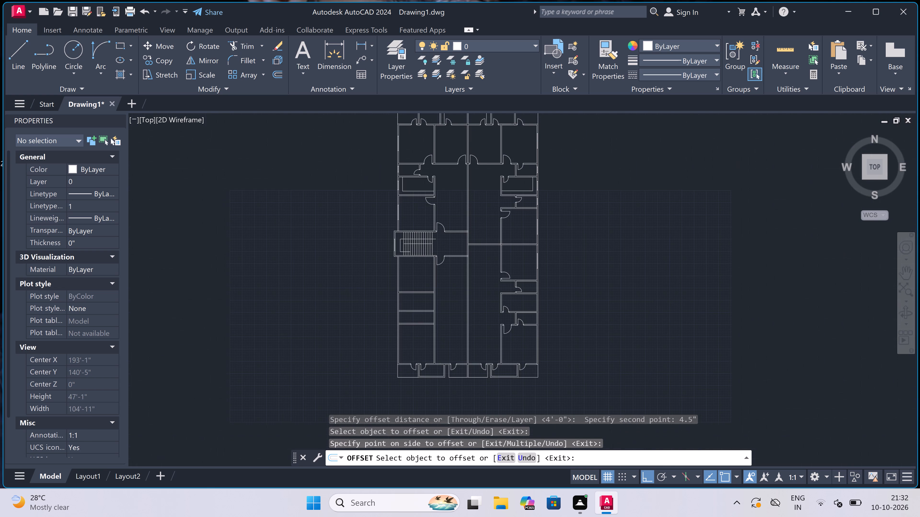
pyautogui.press('Escape')
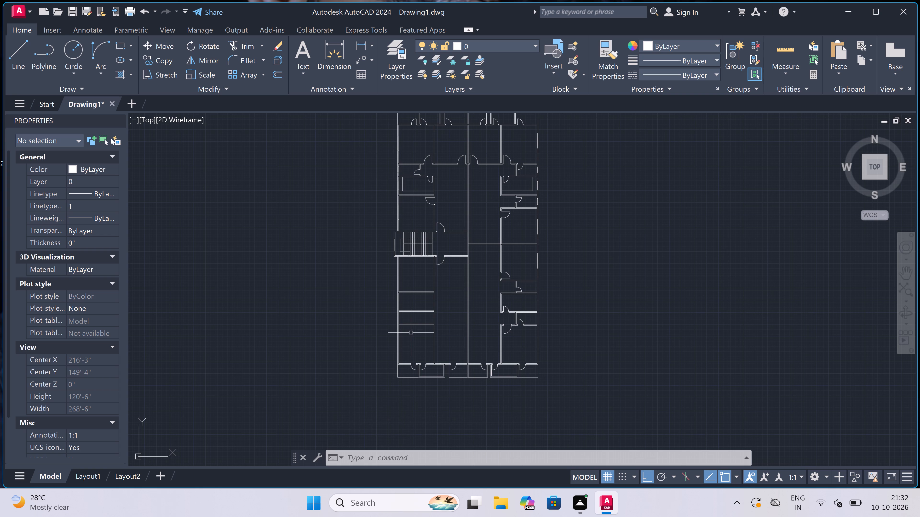
# Draw a door jamb across the stair room's east wall near its south partition, with a 2" northward return and 3' leaf line running west.
pyautogui.scroll(-2, 457, 240)
pyautogui.scroll(1, 436, 288)
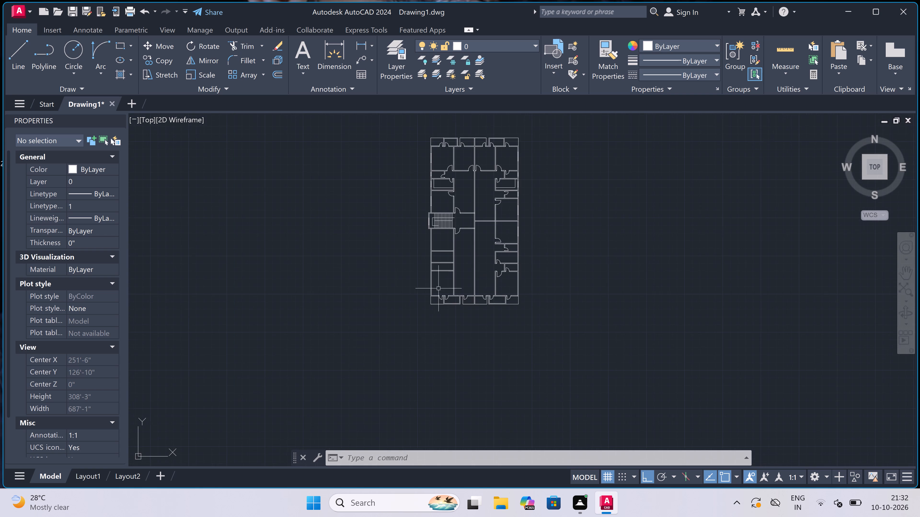
pyautogui.scroll(2, 539, 209)
pyautogui.scroll(-2, 362, 250)
pyautogui.scroll(3, 330, 265)
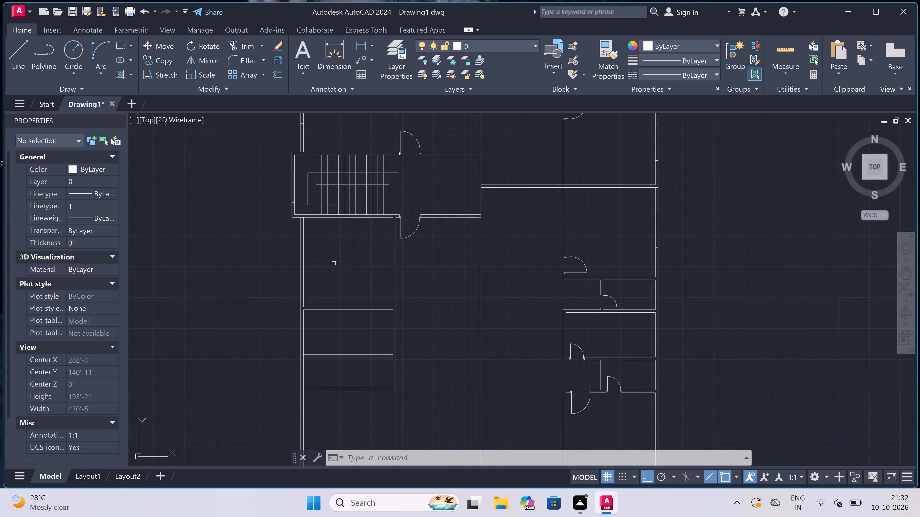
pyautogui.scroll(1, 386, 260)
pyautogui.write('l')
pyautogui.press('space')
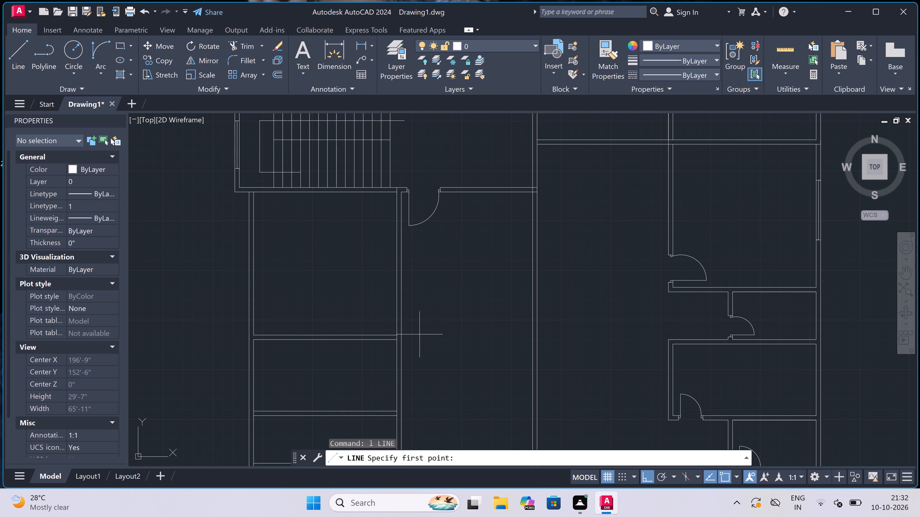
pyautogui.scroll(2, 407, 341)
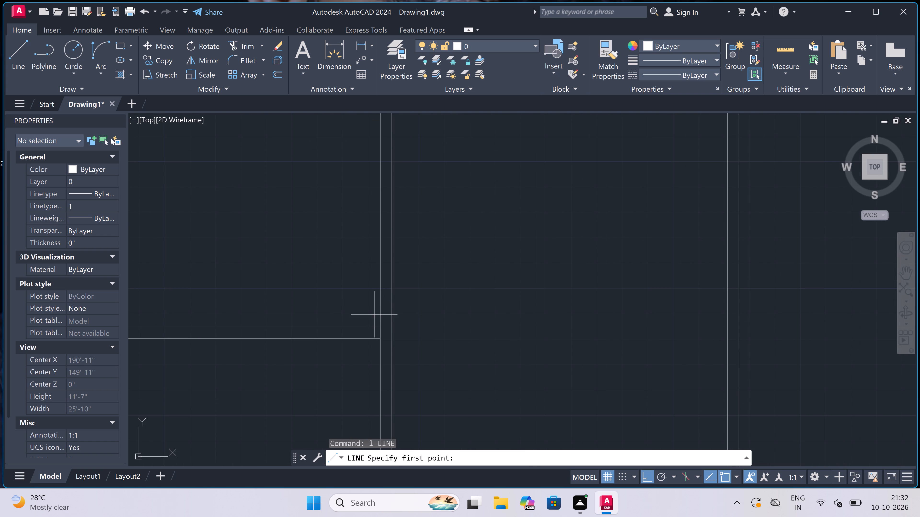
pyautogui.click(383, 307)
pyautogui.click(392, 312)
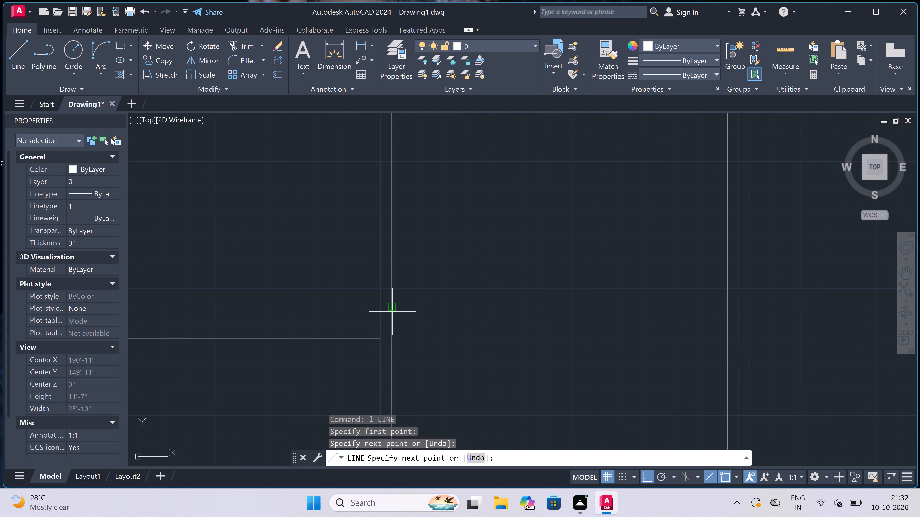
pyautogui.click(387, 309)
pyautogui.press('2')
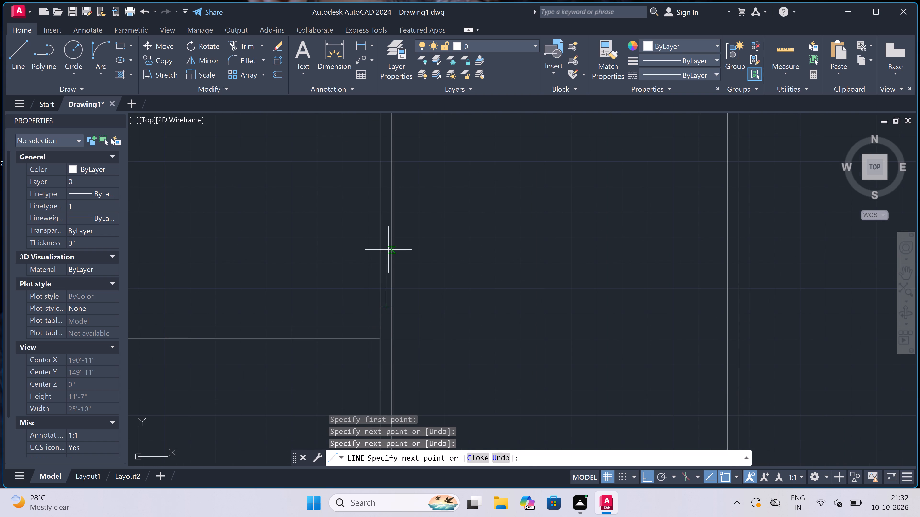
pyautogui.write('"')
pyautogui.press('space')
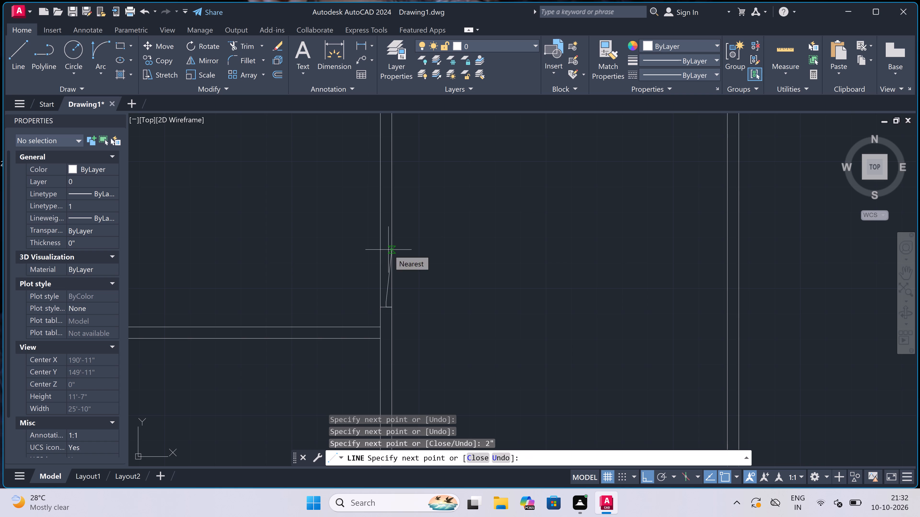
pyautogui.write("3'")
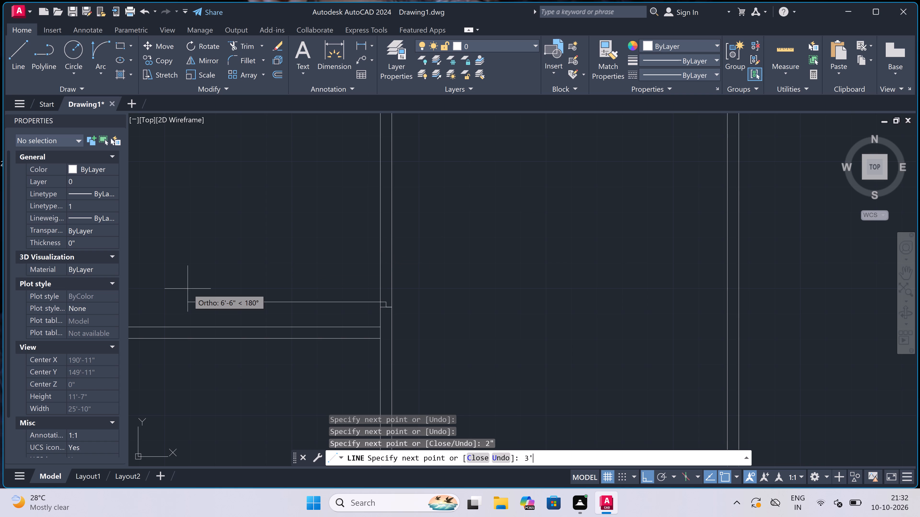
pyautogui.press('space')
pyautogui.press('Escape')
# Complete the 3' leaf, and draw the door's north jamb across the stair room's east wall with a 2" southward return.
pyautogui.press('space')
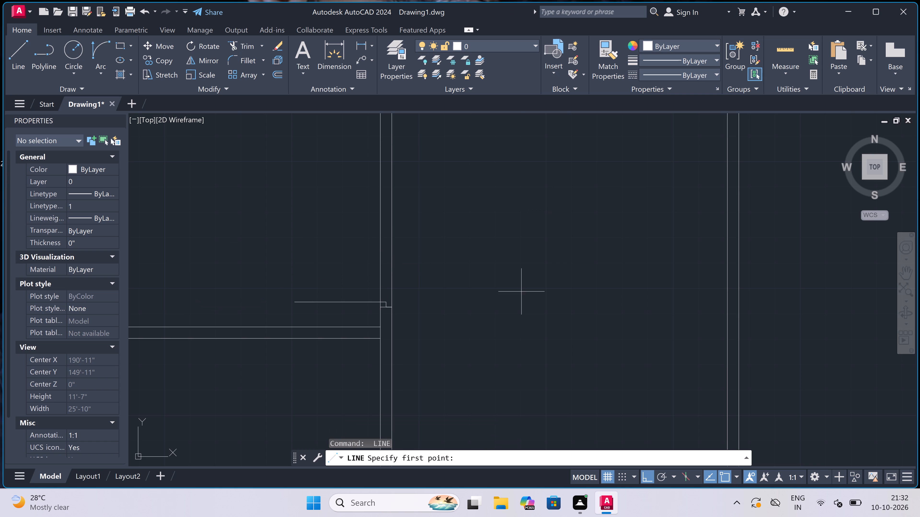
pyautogui.scroll(1, 374, 243)
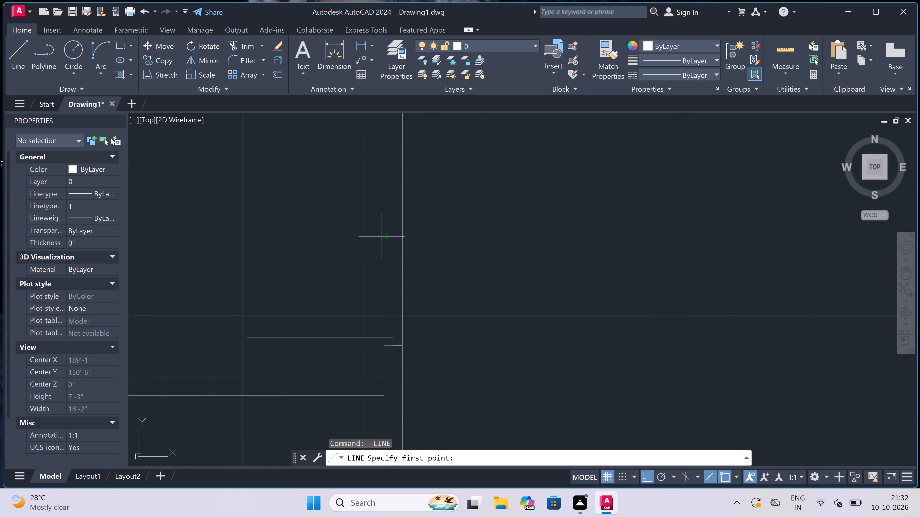
pyautogui.click(384, 212)
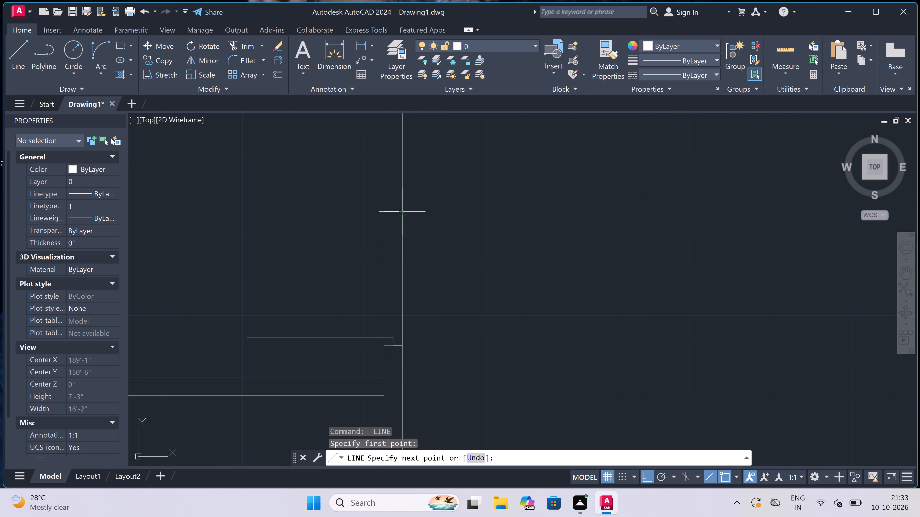
pyautogui.click(402, 209)
pyautogui.click(389, 213)
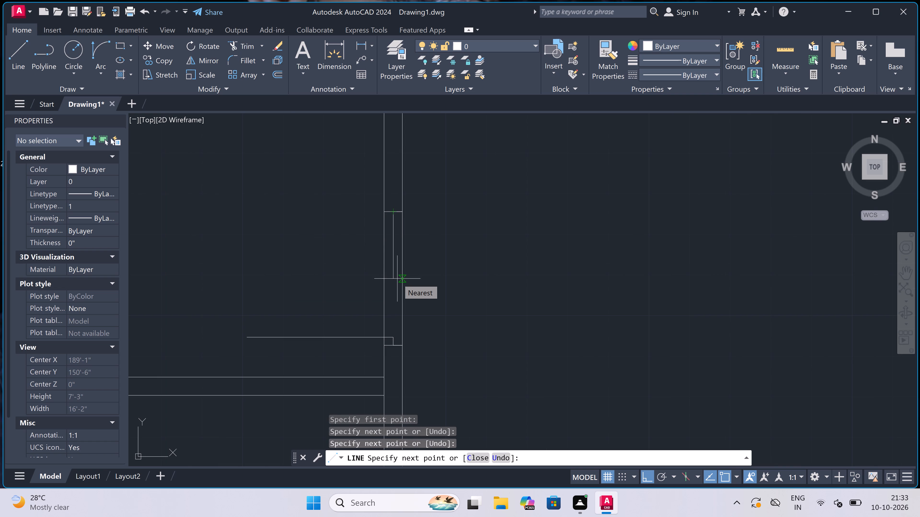
pyautogui.press('2')
pyautogui.write('"')
pyautogui.press('space')
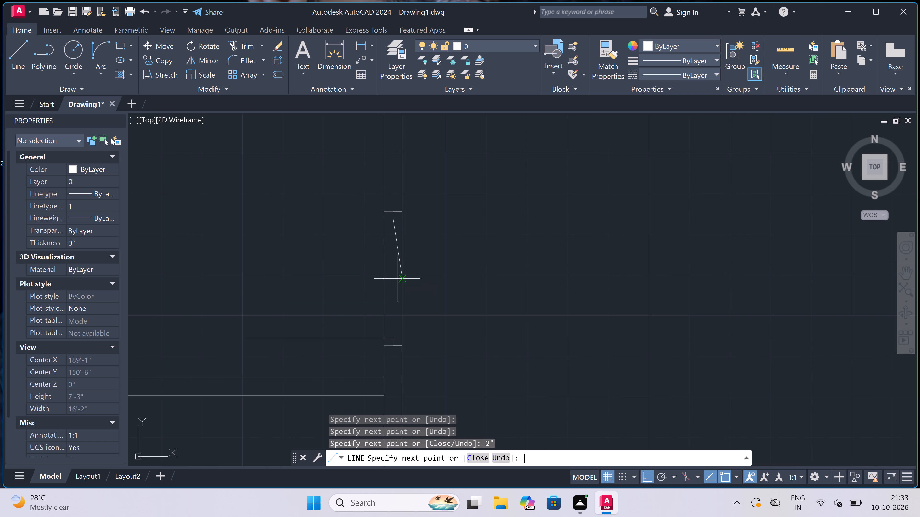
pyautogui.press('space')
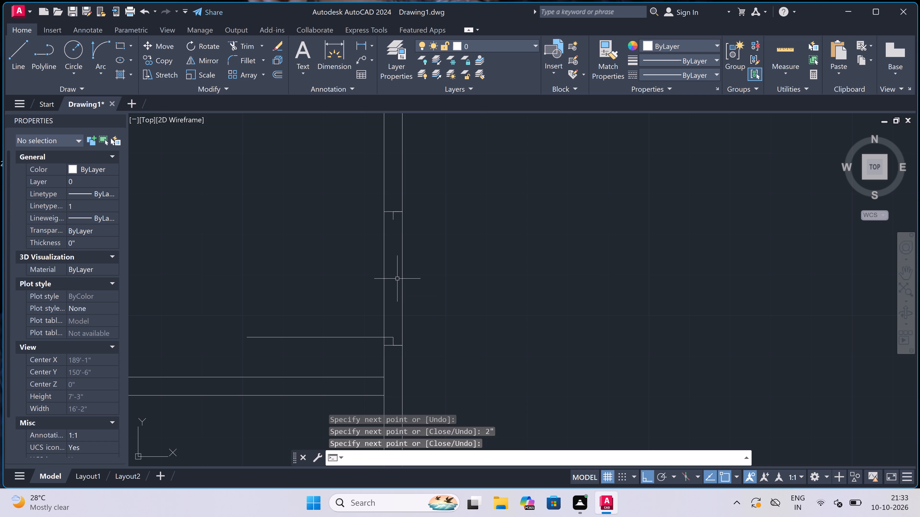
# Draw the door swing arc from the 3' leaf's west end to the north jamb's return.
pyautogui.click(97, 45)
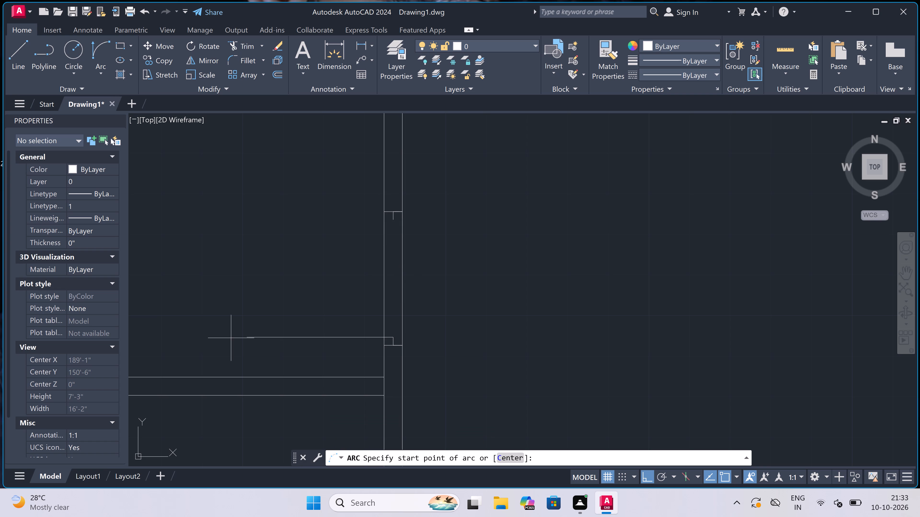
pyautogui.click(247, 335)
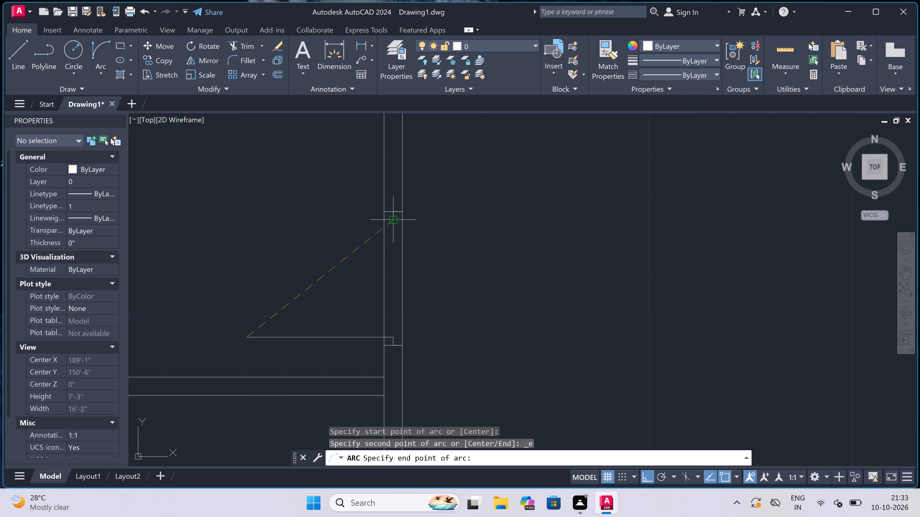
pyautogui.click(393, 223)
pyautogui.click(341, 198)
# Trim both east wall lines between the two jambs to open the stair room's doorway.
pyautogui.write('tr')
pyautogui.press('space')
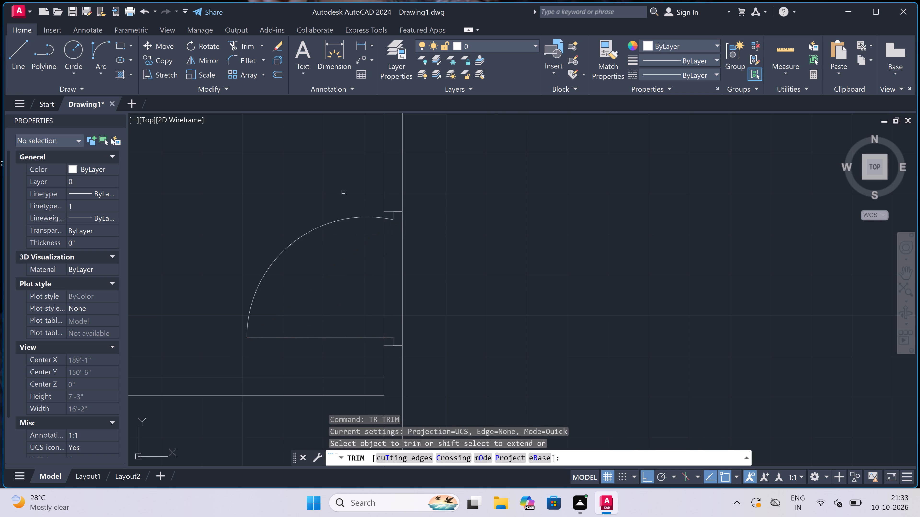
pyautogui.moveTo(343, 278); pyautogui.dragTo(347, 276)
pyautogui.click(481, 274)
# Trim the east wall's inner line between the partition faces where the first and second partitions meet it.
pyautogui.scroll(-3, 347, 235)
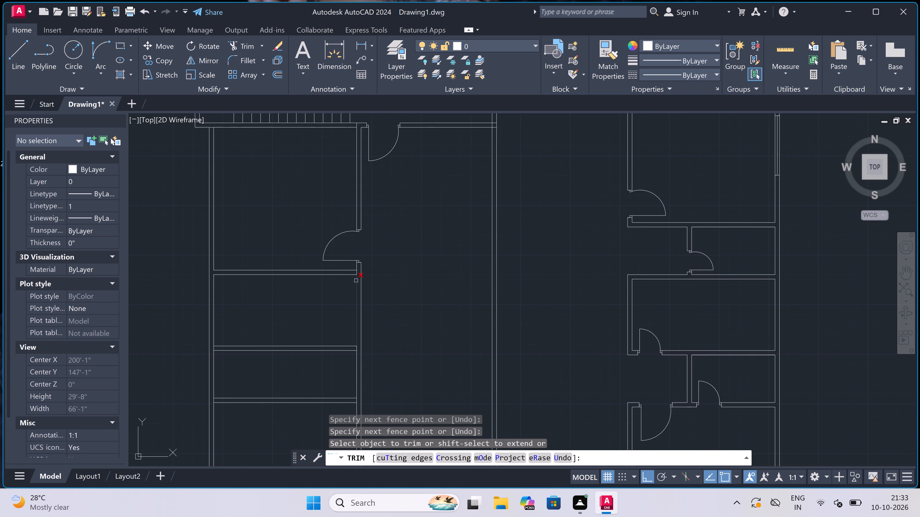
pyautogui.scroll(3, 357, 285)
pyautogui.scroll(1, 353, 239)
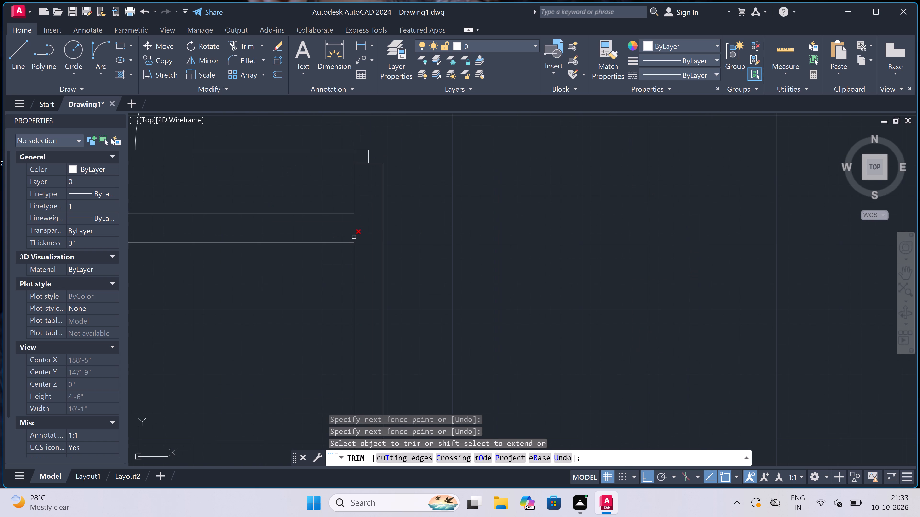
pyautogui.click(354, 236)
pyautogui.scroll(-5, 354, 236)
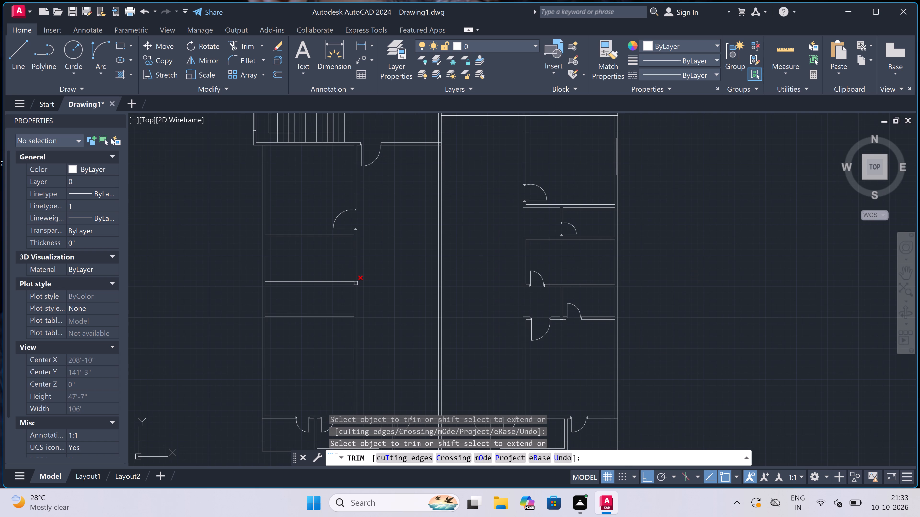
pyautogui.scroll(3, 356, 283)
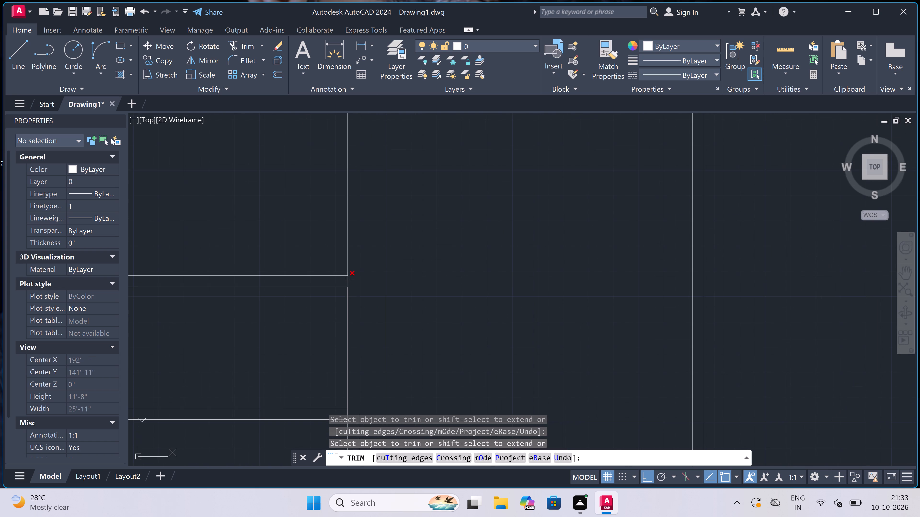
pyautogui.click(347, 279)
pyautogui.press('Escape')
# Draw a jamb across the second partition near its east end, with a 2" westward return and a 2' leaf running north.
pyautogui.scroll(-3, 281, 315)
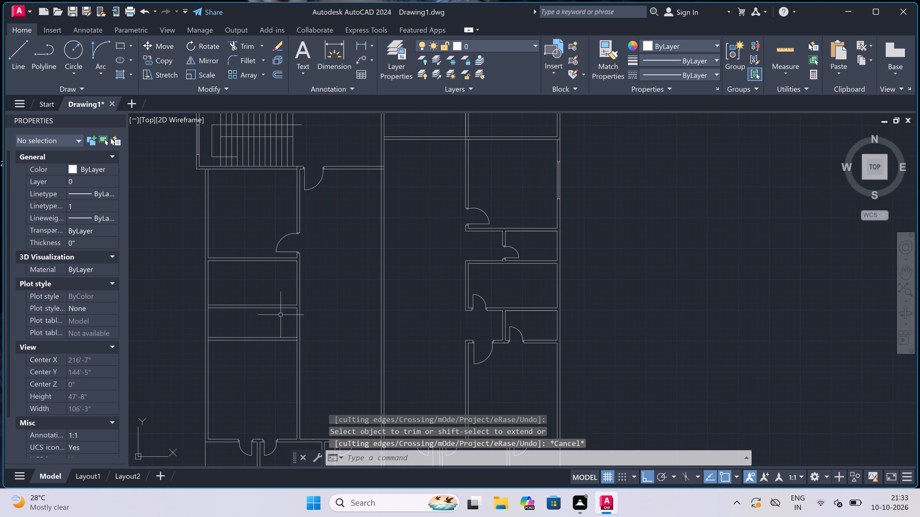
pyautogui.write('l')
pyautogui.press('space')
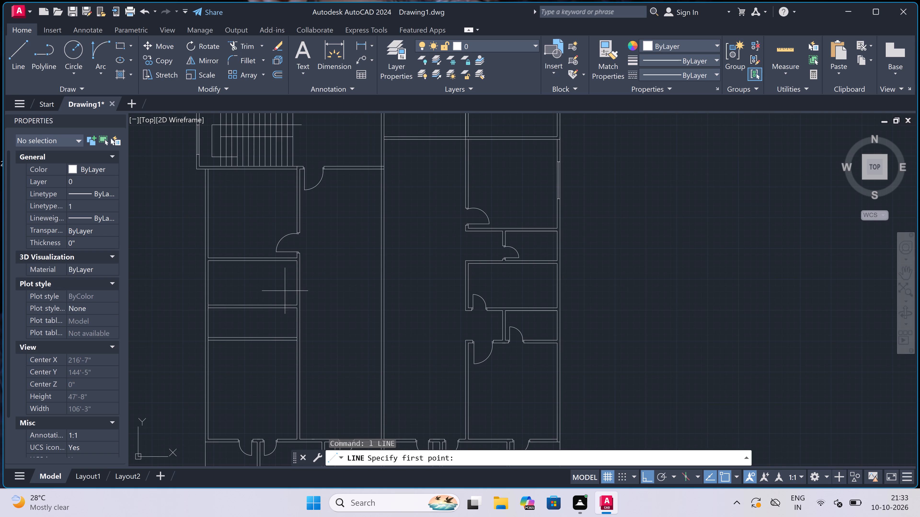
pyautogui.scroll(4, 295, 307)
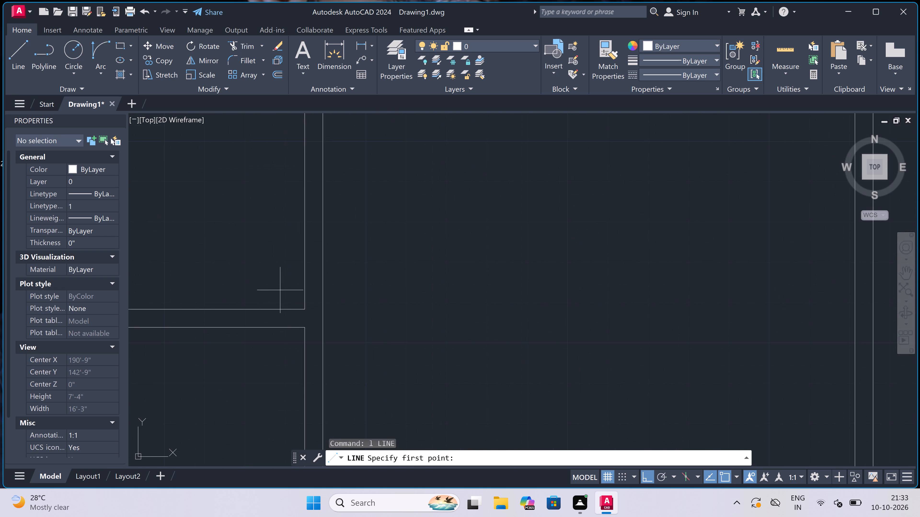
pyautogui.click(287, 308)
pyautogui.click(287, 327)
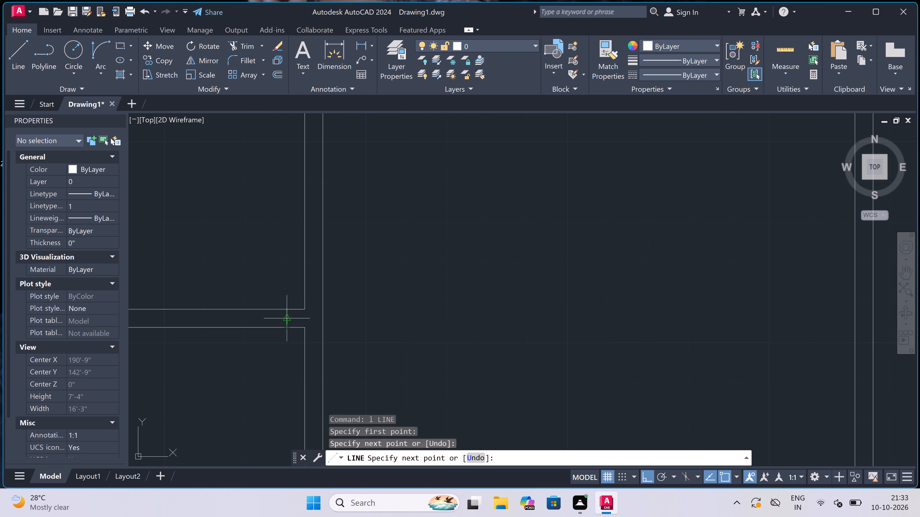
pyautogui.click(285, 315)
pyautogui.write('2"')
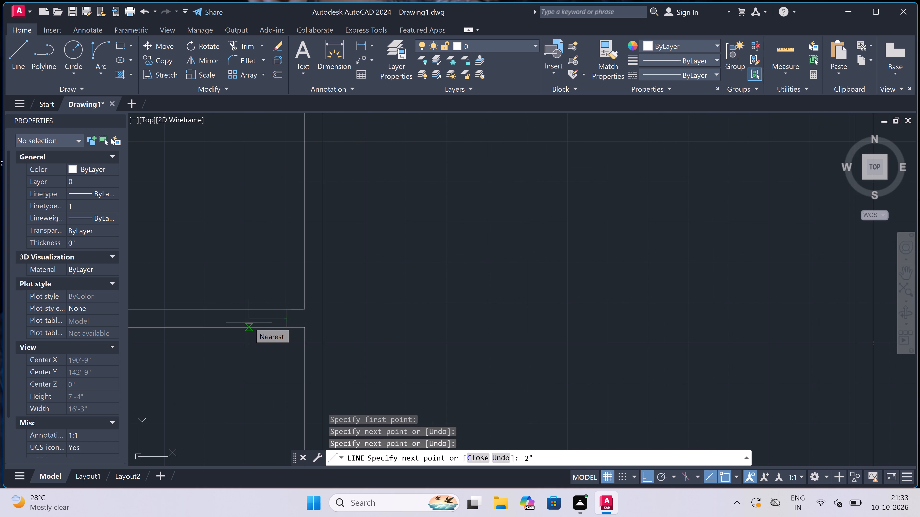
pyautogui.press('space')
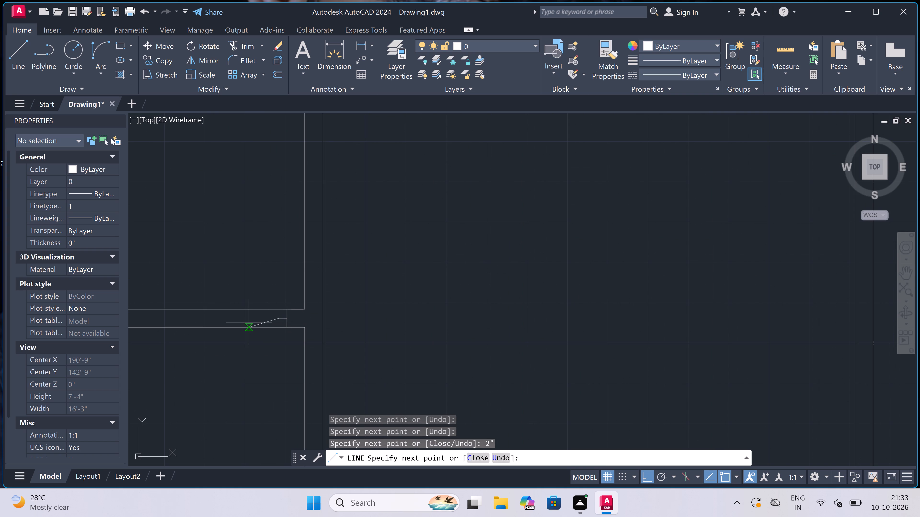
pyautogui.write("2'")
pyautogui.press('space')
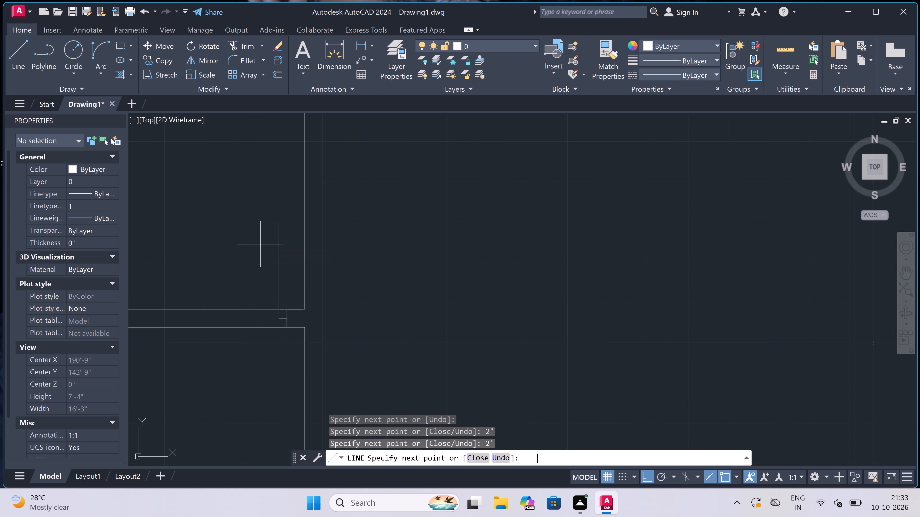
pyautogui.press('Escape')
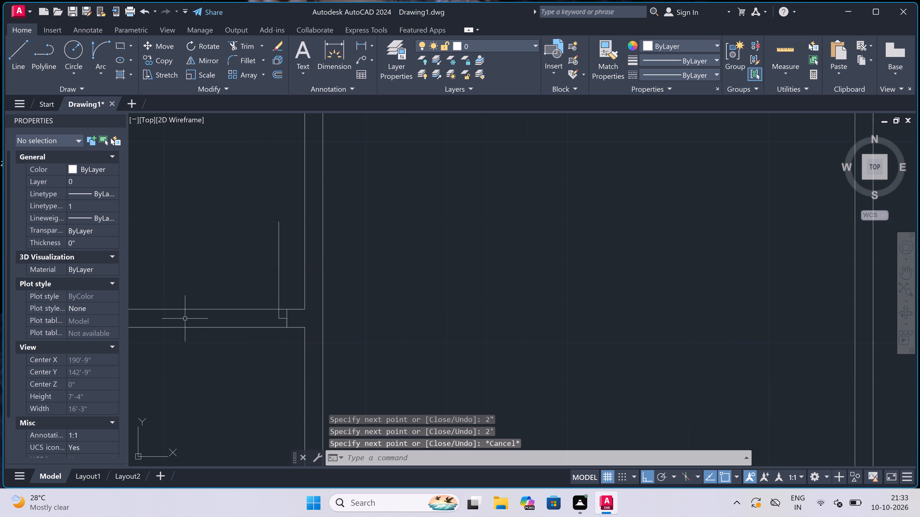
# Draw the opposite jamb across the second partition west of the 2' leaf, with a 2" eastward return.
pyautogui.press('space')
pyautogui.click(195, 309)
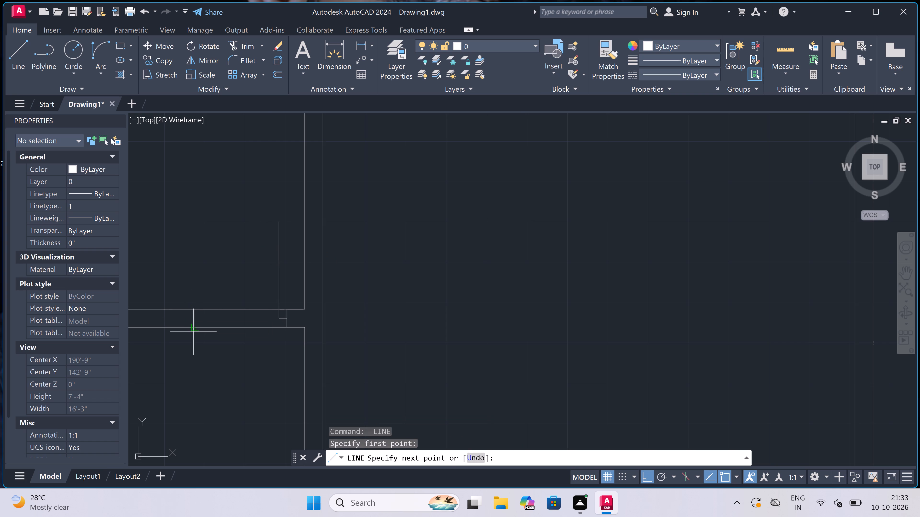
pyautogui.click(194, 325)
pyautogui.click(196, 318)
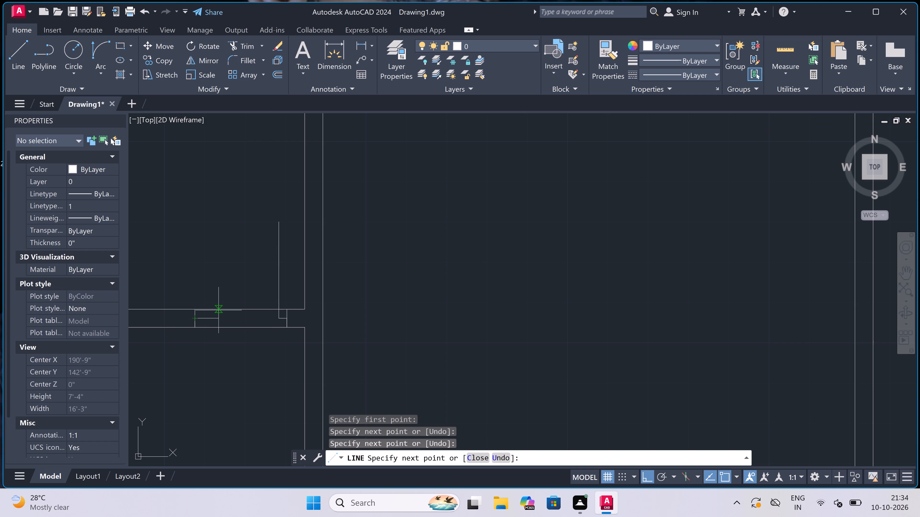
pyautogui.write('2"')
pyautogui.press('space')
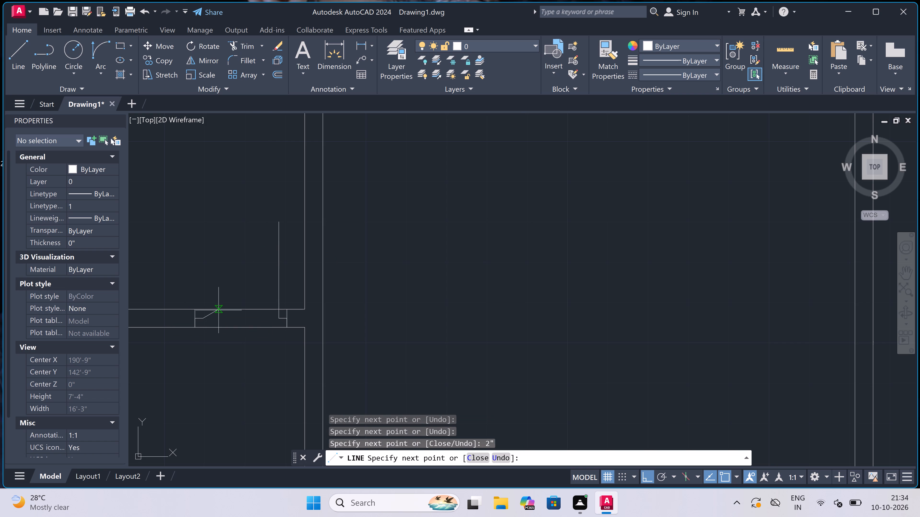
pyautogui.press('Escape')
# Draw the door swing arc from the 2' leaf's north end to the west jamb's return.
pyautogui.click(102, 52)
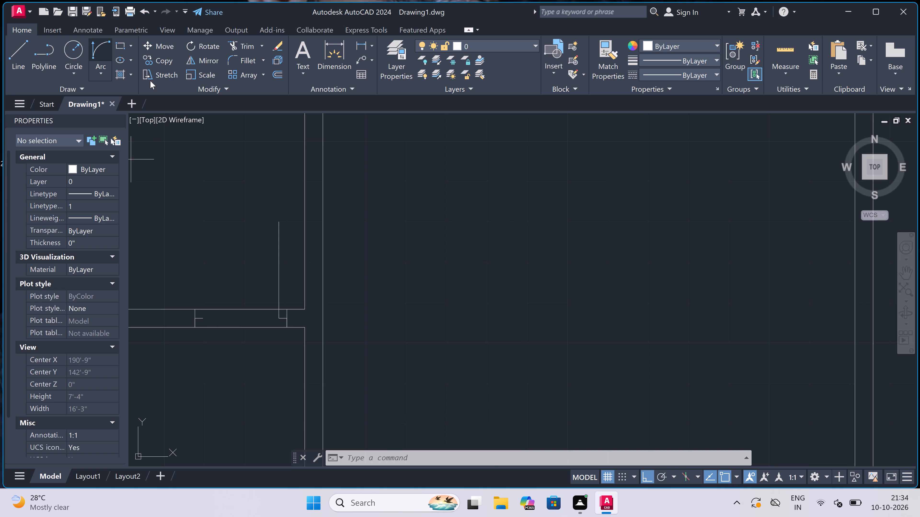
pyautogui.click(282, 219)
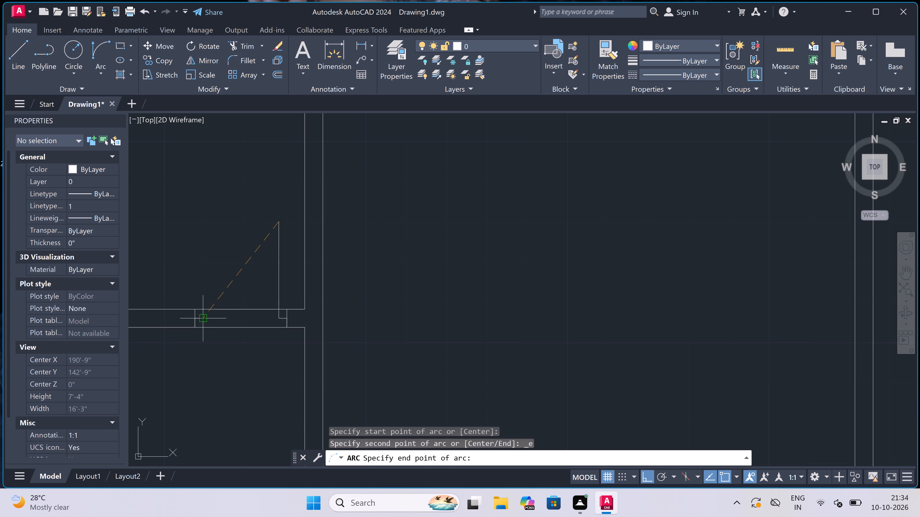
pyautogui.click(204, 317)
pyautogui.click(195, 233)
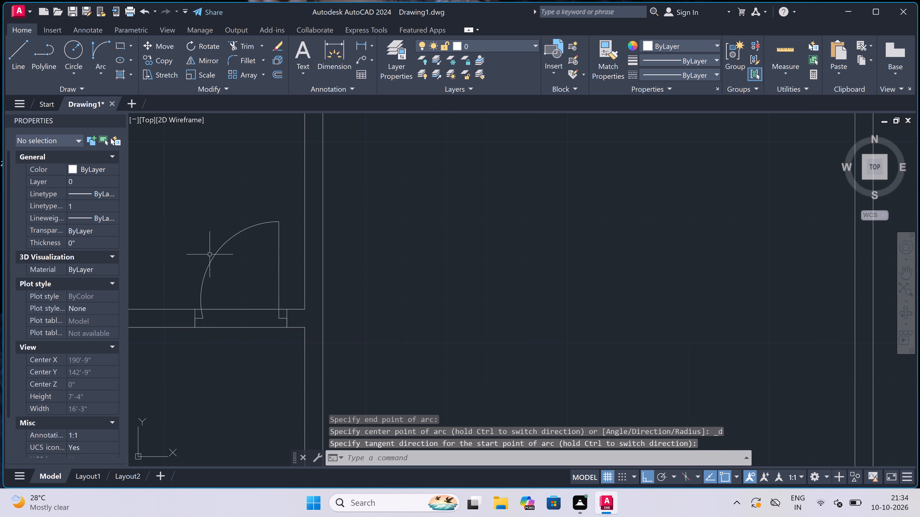
pyautogui.press('Escape')
# Trim both second partition lines between the jambs to open the doorway into the 6' compartment.
pyautogui.write('tr')
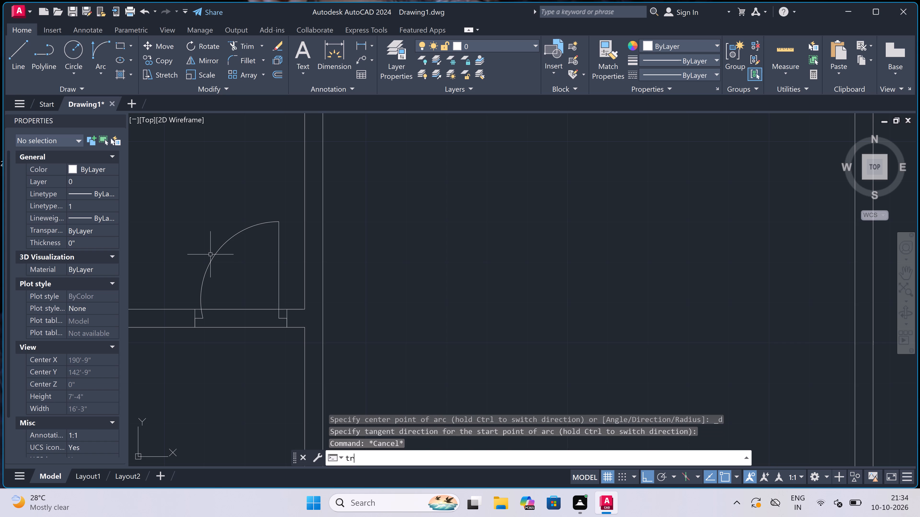
pyautogui.press('space')
pyautogui.moveTo(233, 354); pyautogui.dragTo(233, 351)
pyautogui.click(234, 294)
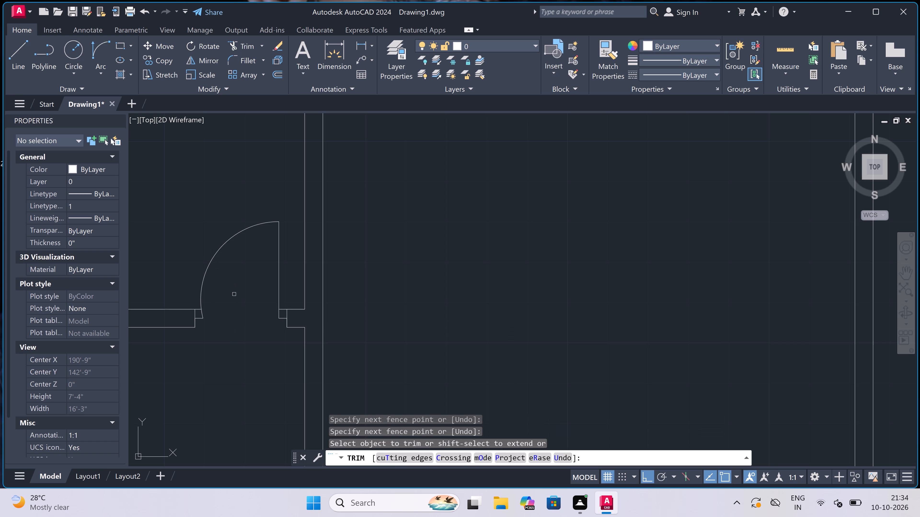
pyautogui.scroll(-5, 234, 295)
pyautogui.press('Escape')
# Draw the cross partition's west face 7' east of the west wall, from the second partition's south face to the third partition's south face.
pyautogui.scroll(2, 181, 317)
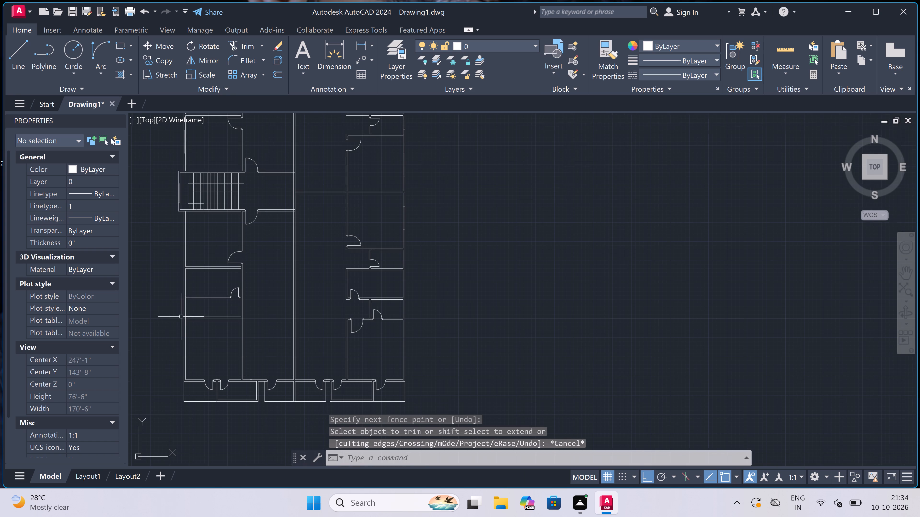
pyautogui.scroll(1, 181, 317)
pyautogui.press('l')
pyautogui.press('space')
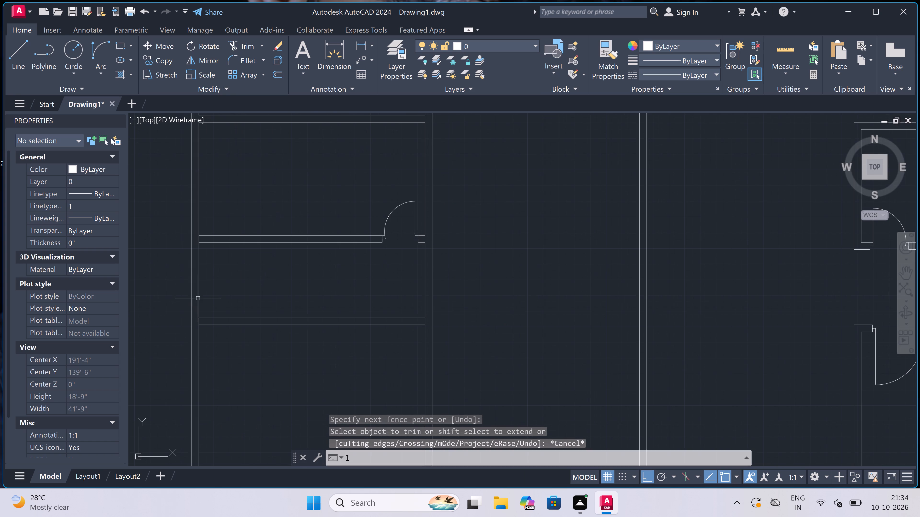
pyautogui.click(200, 246)
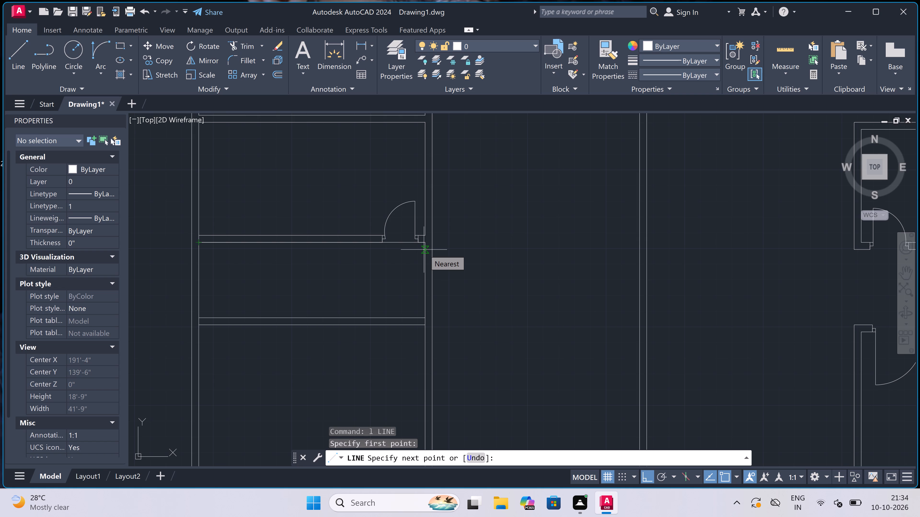
pyautogui.write("7'")
pyautogui.press('space')
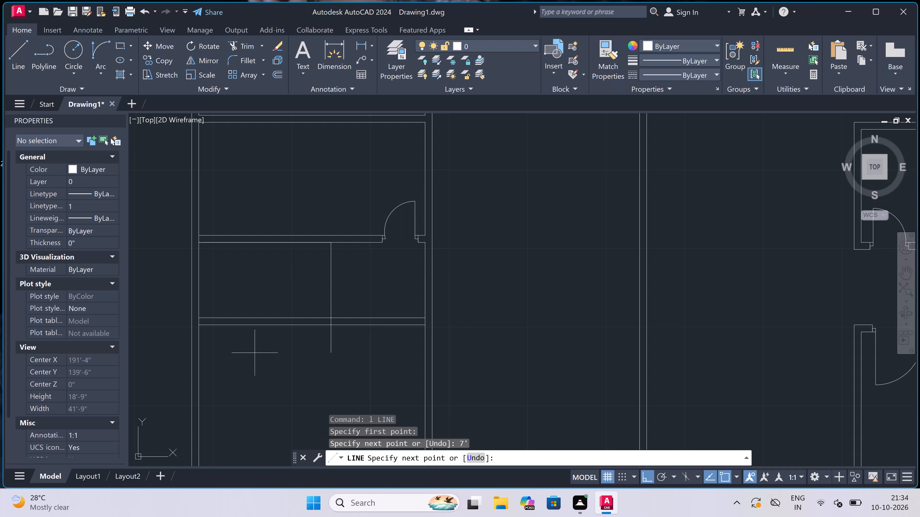
pyautogui.scroll(3, 331, 323)
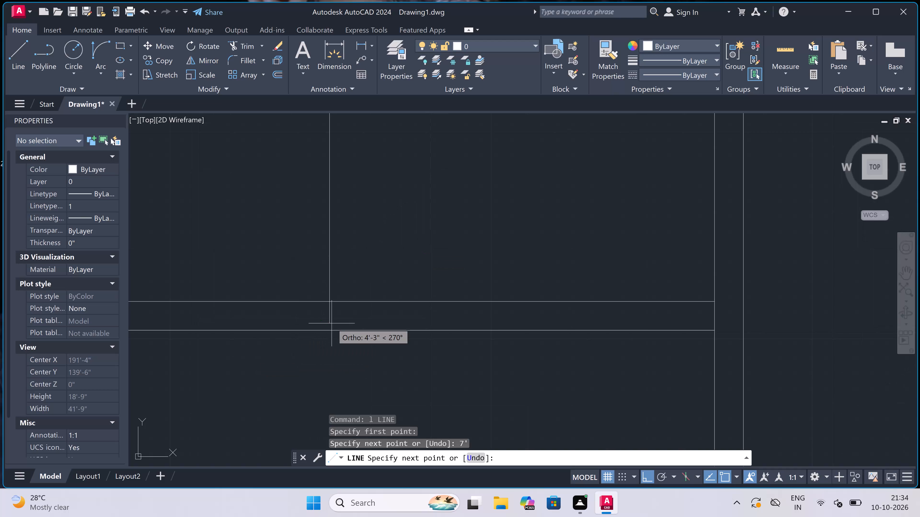
pyautogui.moveTo(330, 327); pyautogui.dragTo(339, 329)
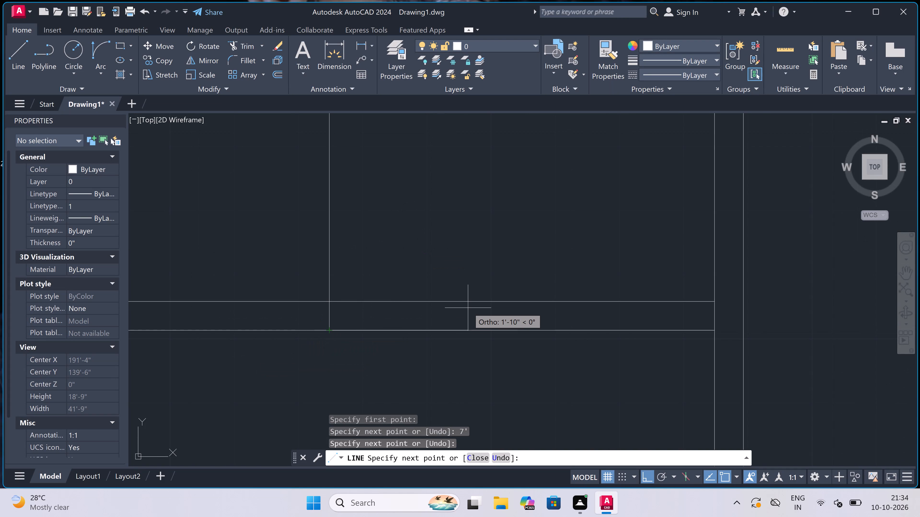
# Continue the line 4.5" east and up to the second partition's north face to form the cross partition's east face.
pyautogui.write('4.6')
pyautogui.press('BackSpace')
pyautogui.press('5')
pyautogui.write('"')
pyautogui.press('space')
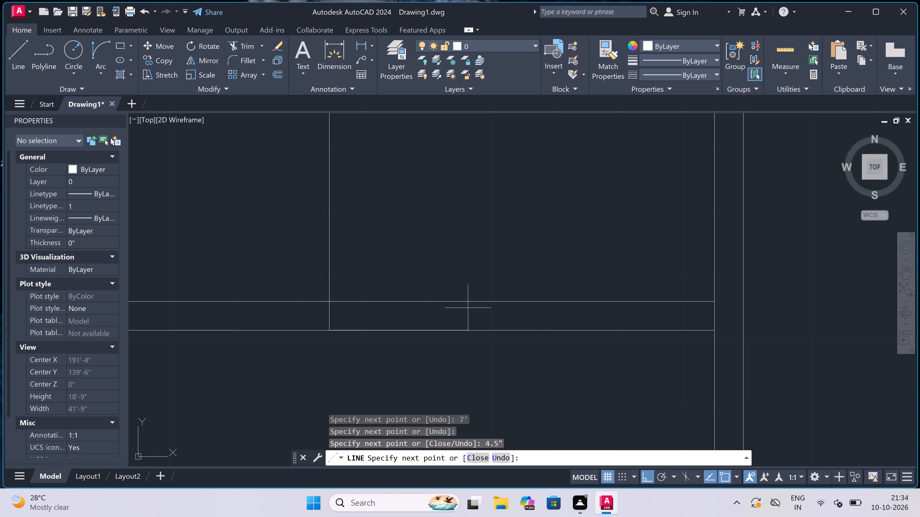
pyautogui.scroll(-1, 419, 270)
pyautogui.scroll(-2, 402, 238)
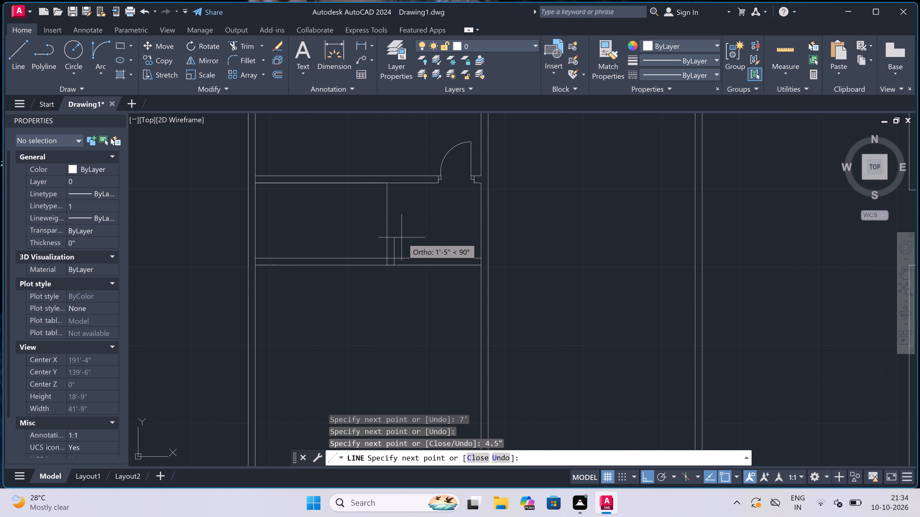
pyautogui.scroll(2, 394, 178)
pyautogui.click(395, 174)
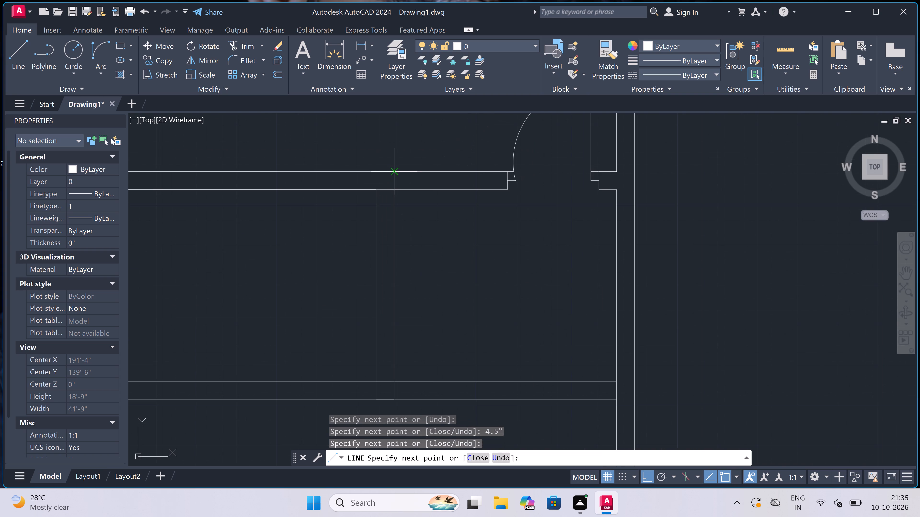
pyautogui.press('Escape')
# Trim the overlapping lines where the cross partition meets the second and third partitions to clean up both junctions.
pyautogui.press('t')
pyautogui.press('r')
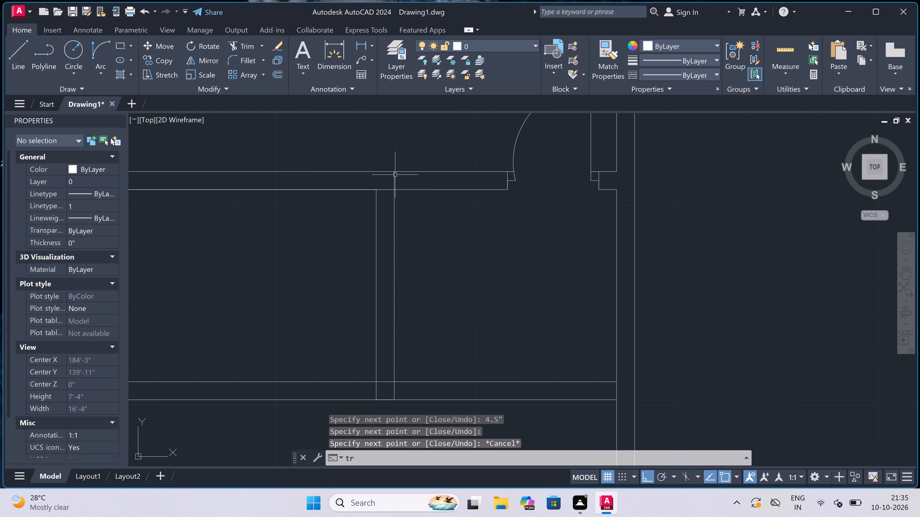
pyautogui.press('space')
pyautogui.scroll(-3, 396, 176)
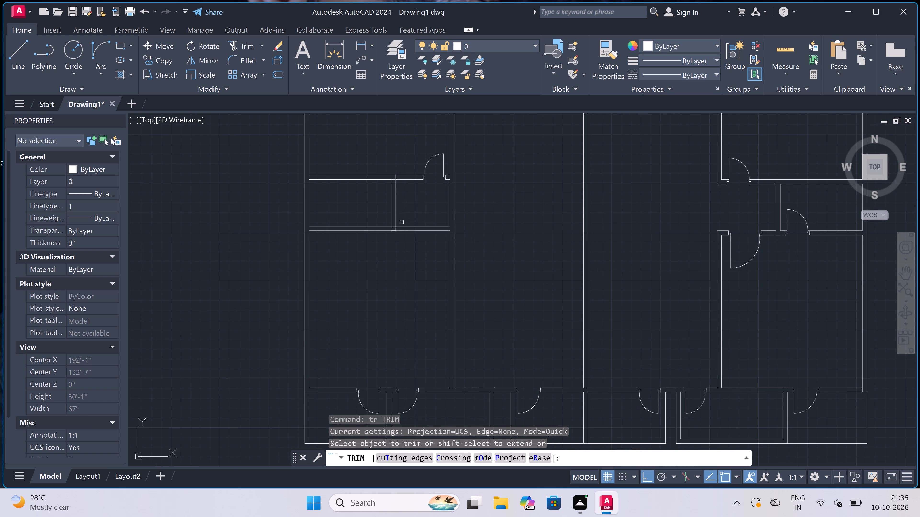
pyautogui.scroll(1, 392, 179)
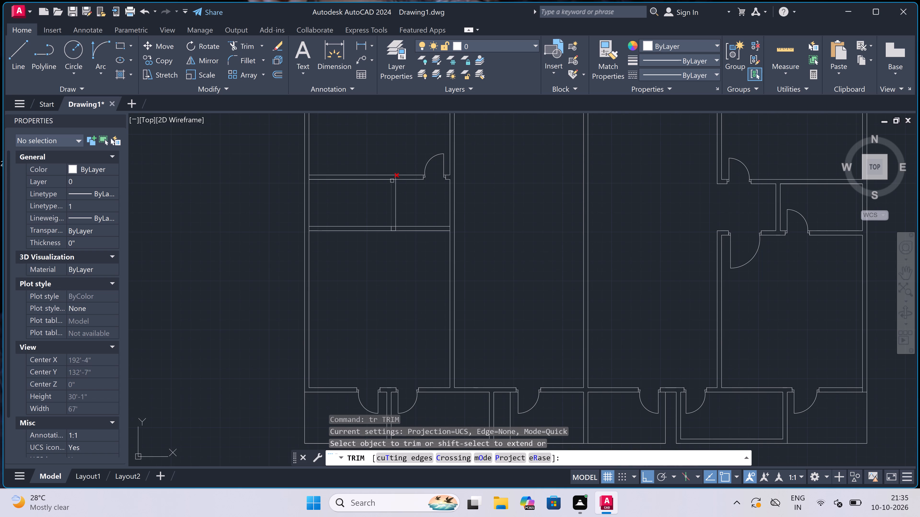
pyautogui.scroll(2, 392, 179)
pyautogui.click(393, 176)
pyautogui.click(413, 170)
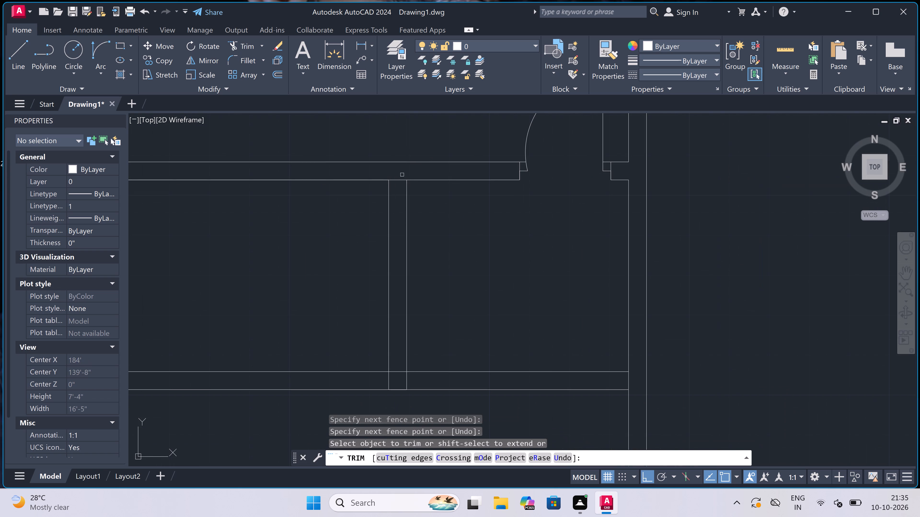
pyautogui.click(400, 174)
pyautogui.scroll(-2, 408, 258)
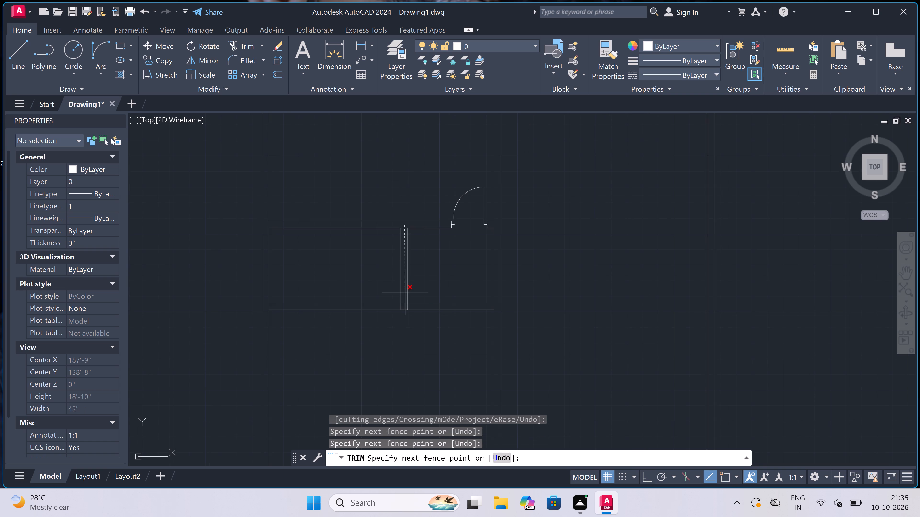
pyautogui.scroll(3, 406, 306)
pyautogui.click(406, 307)
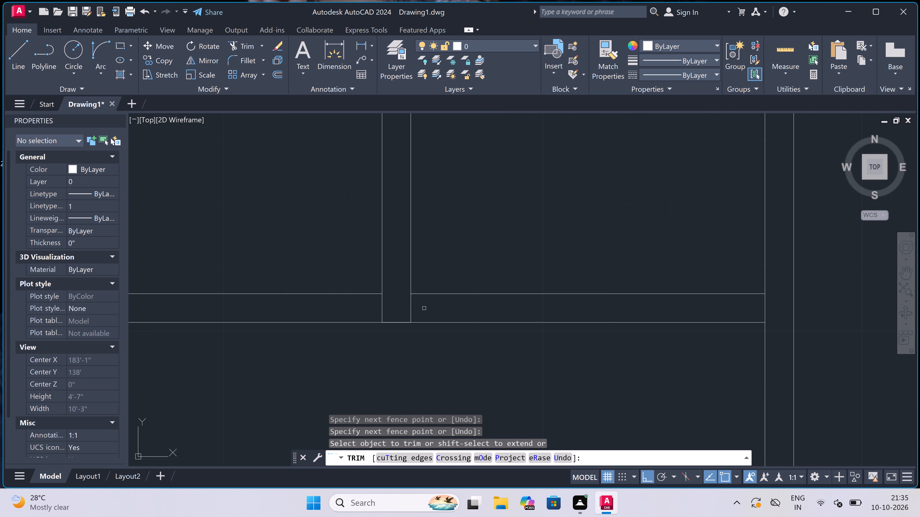
pyautogui.click(424, 307)
pyautogui.click(359, 317)
pyautogui.scroll(-4, 358, 315)
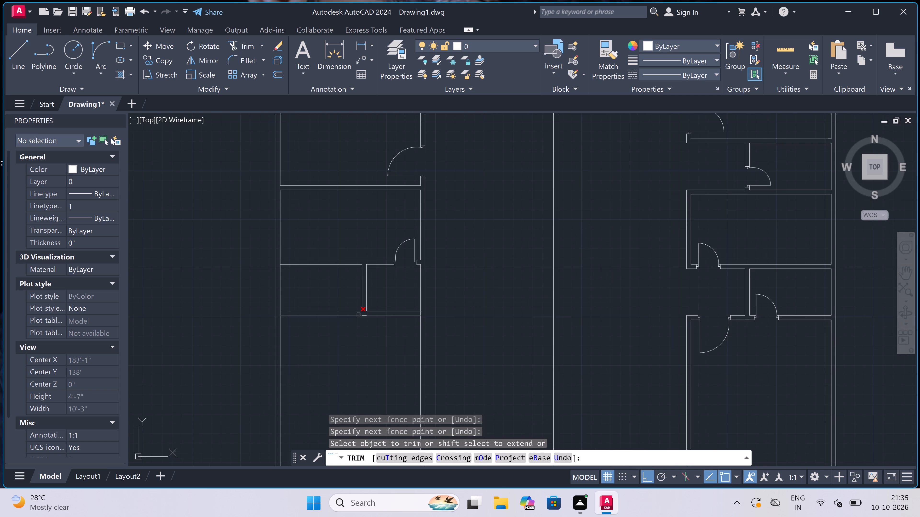
pyautogui.press('Escape')
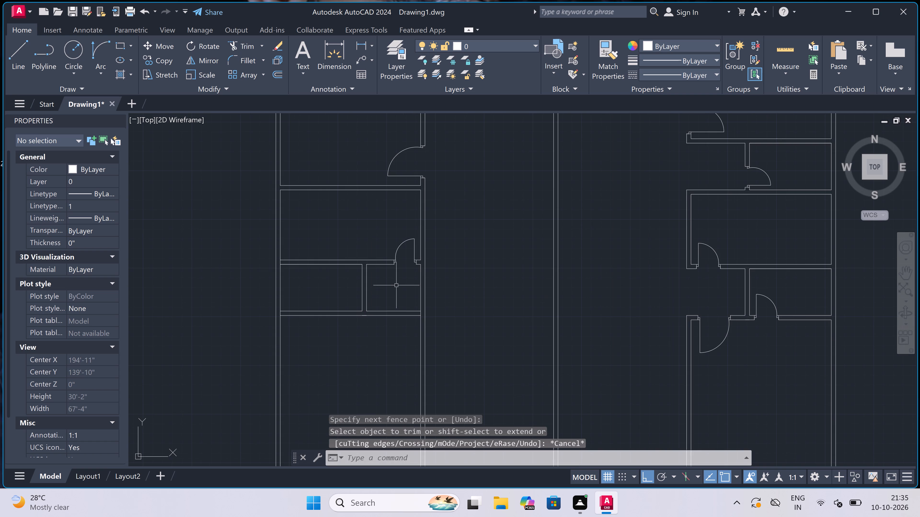
# Extend the second partition's south face and the third partition's north face east to the passage wall's outer face.
pyautogui.press('e')
pyautogui.press('x')
pyautogui.press('space')
pyautogui.scroll(1, 411, 264)
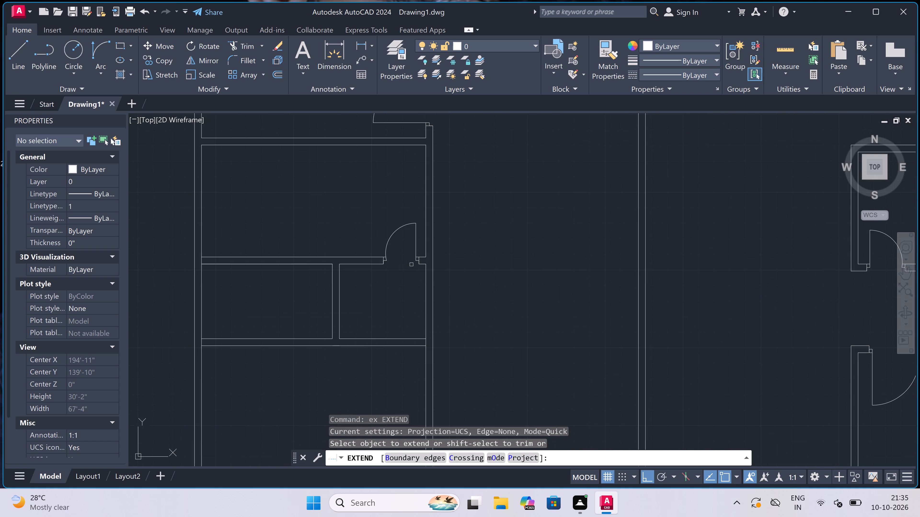
pyautogui.click(424, 265)
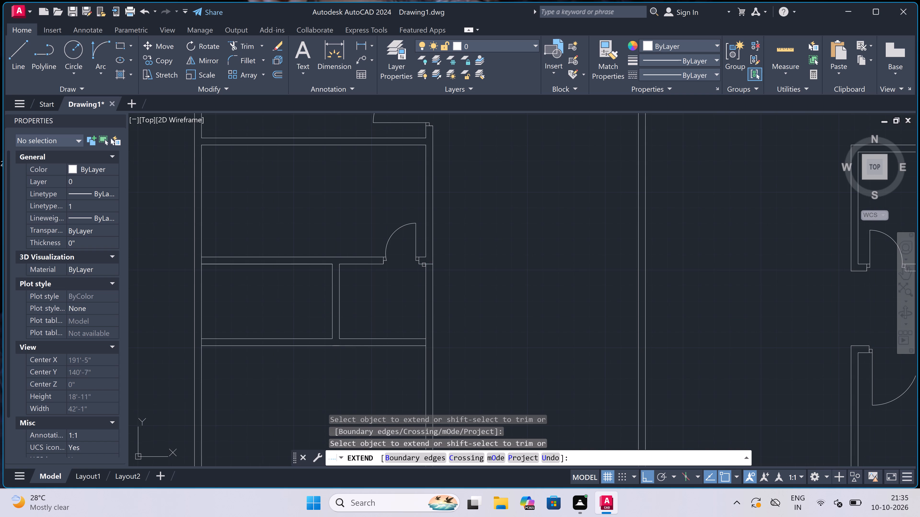
pyautogui.click(419, 340)
pyautogui.press('Escape')
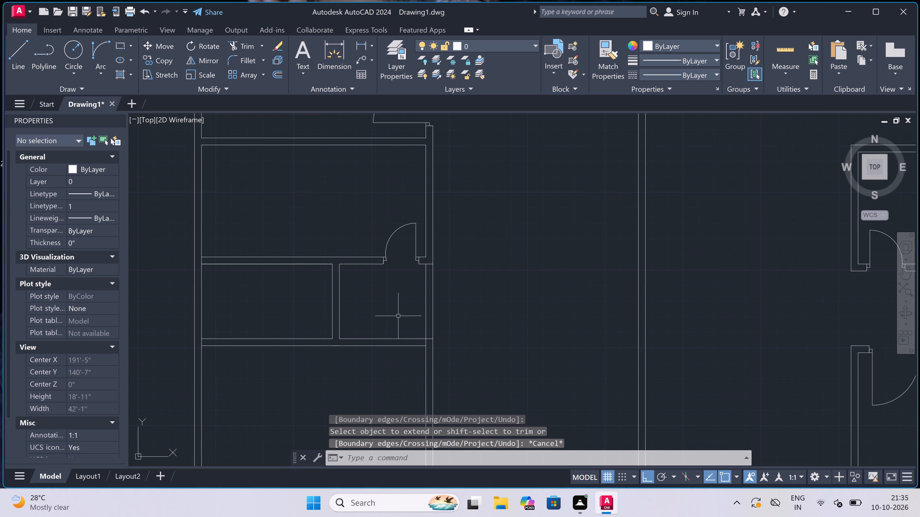
# Trim both passage wall lines between the second and third partitions, including the inner-line stub at the third partition's corner.
pyautogui.write('tr')
pyautogui.press('space')
pyautogui.click(398, 316)
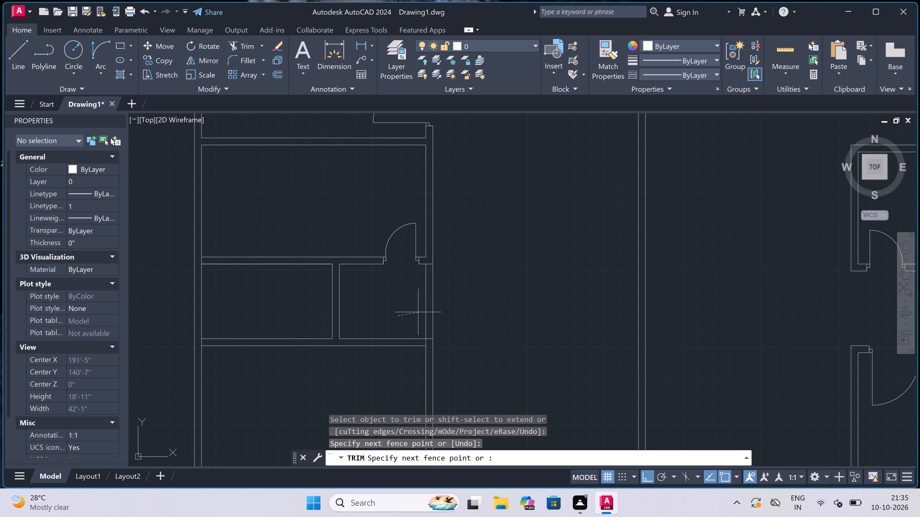
pyautogui.click(475, 303)
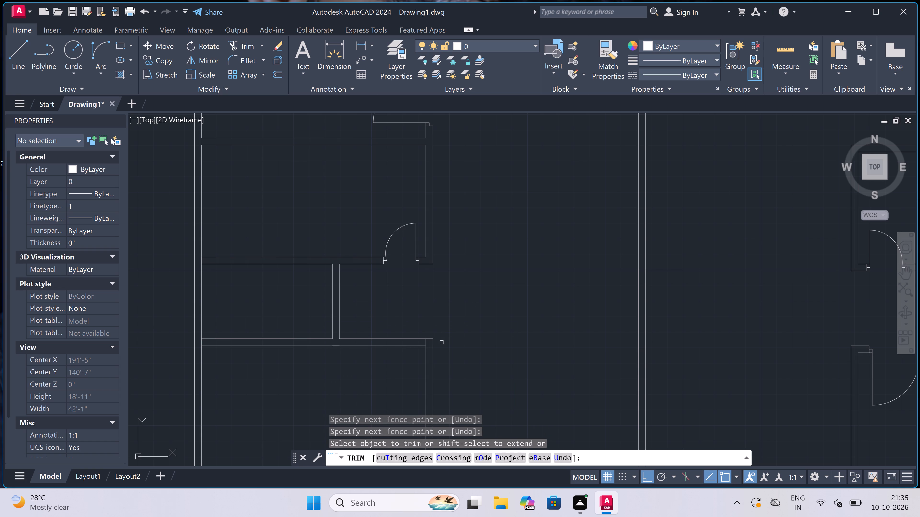
pyautogui.scroll(3, 425, 347)
pyautogui.click(426, 329)
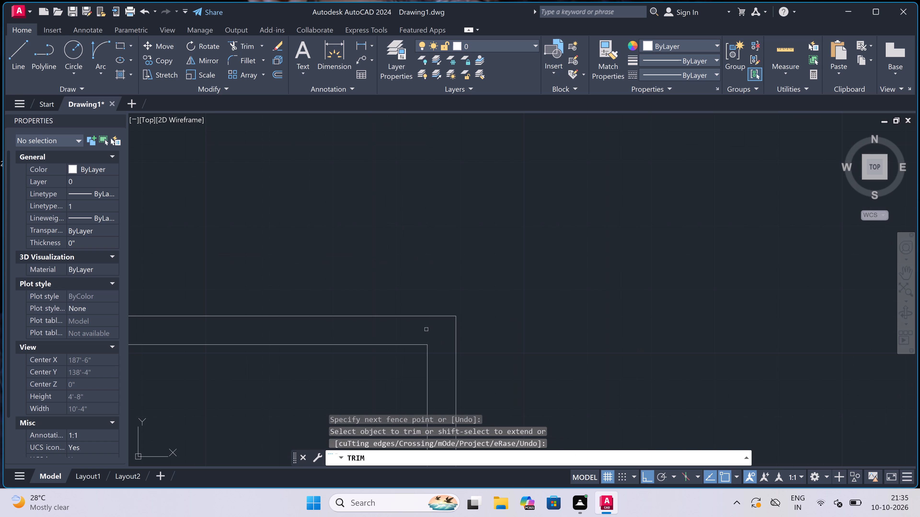
pyautogui.press('Escape')
pyautogui.scroll(-3, 338, 294)
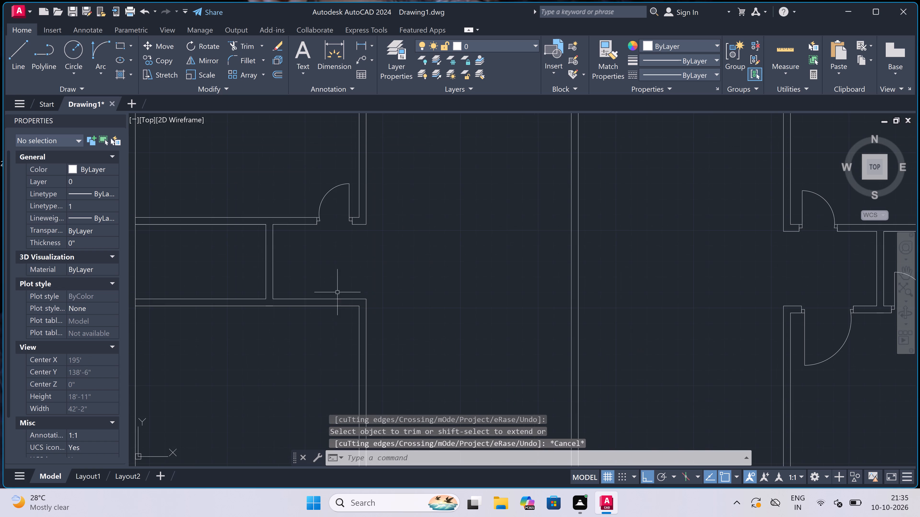
# Draw a jamb across the third partition near its east end, with a 2" westward return and a 3' leaf running south.
pyautogui.press('l')
pyautogui.press('space')
pyautogui.scroll(1, 355, 309)
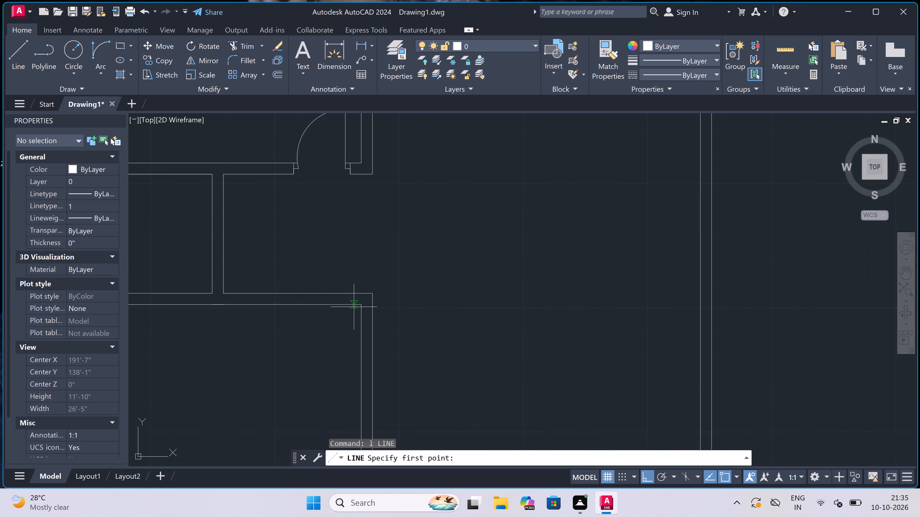
pyautogui.scroll(-1, 352, 306)
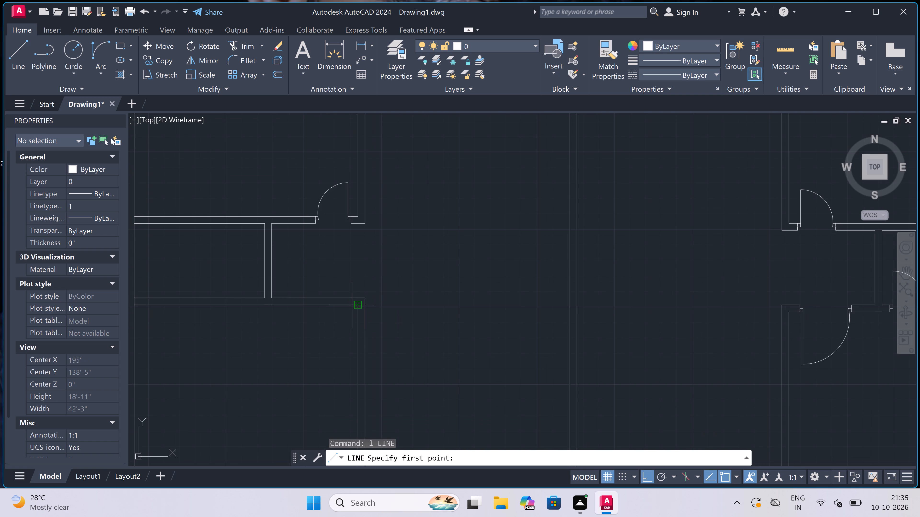
pyautogui.scroll(2, 353, 305)
pyautogui.click(345, 304)
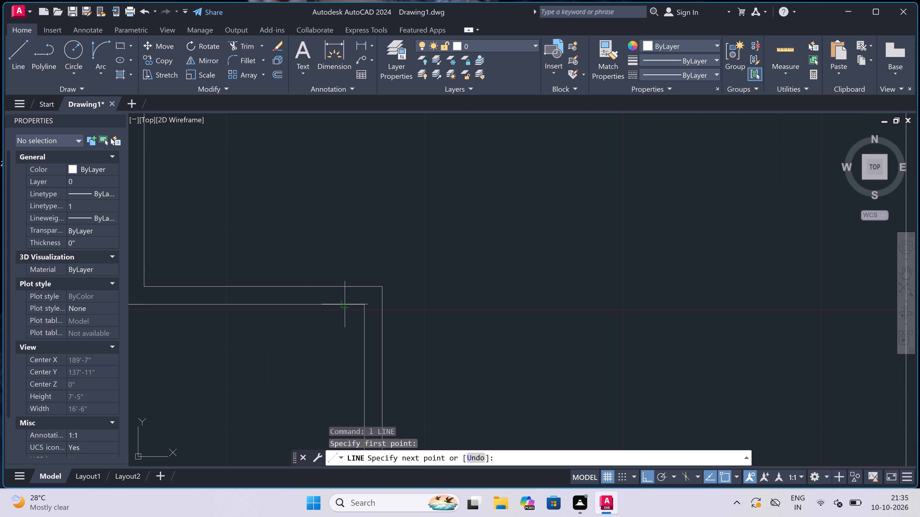
pyautogui.click(342, 288)
pyautogui.click(342, 296)
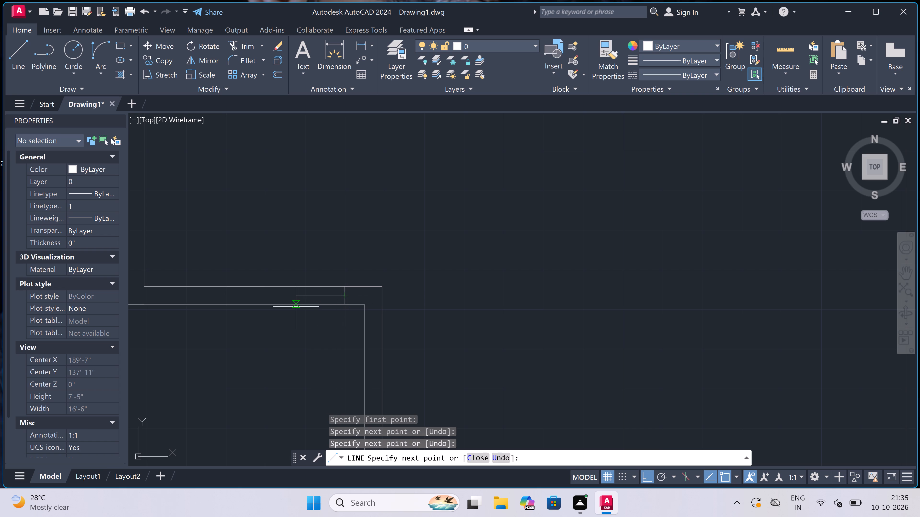
pyautogui.write('2"')
pyautogui.press('space')
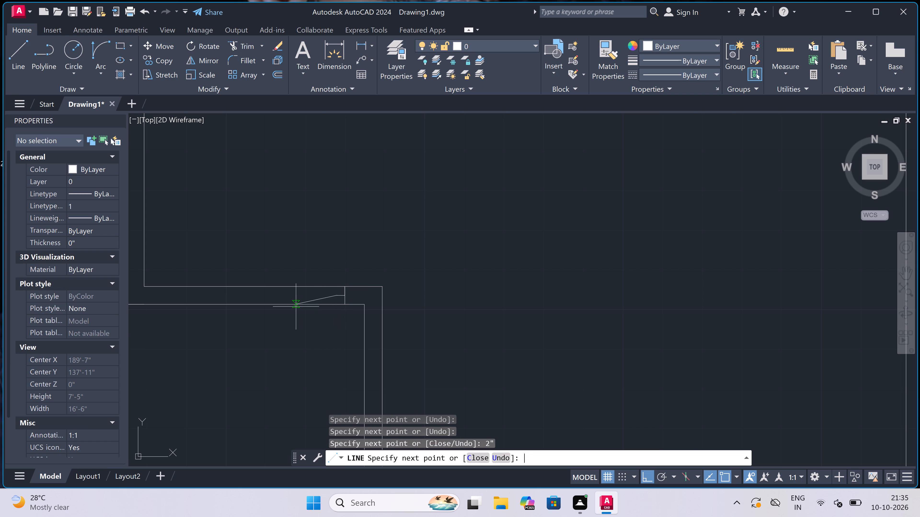
pyautogui.scroll(-3, 310, 275)
pyautogui.scroll(3, 307, 308)
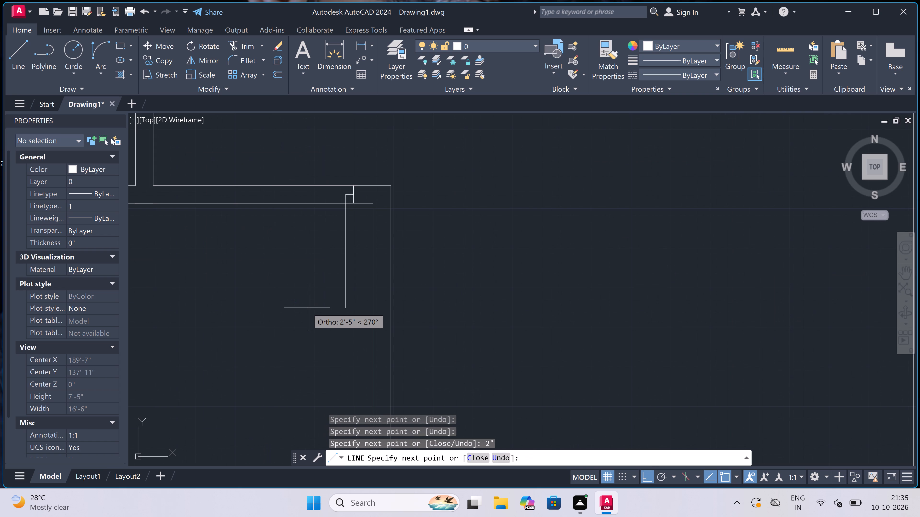
pyautogui.write("3'")
pyautogui.press('space')
pyautogui.press('Escape')
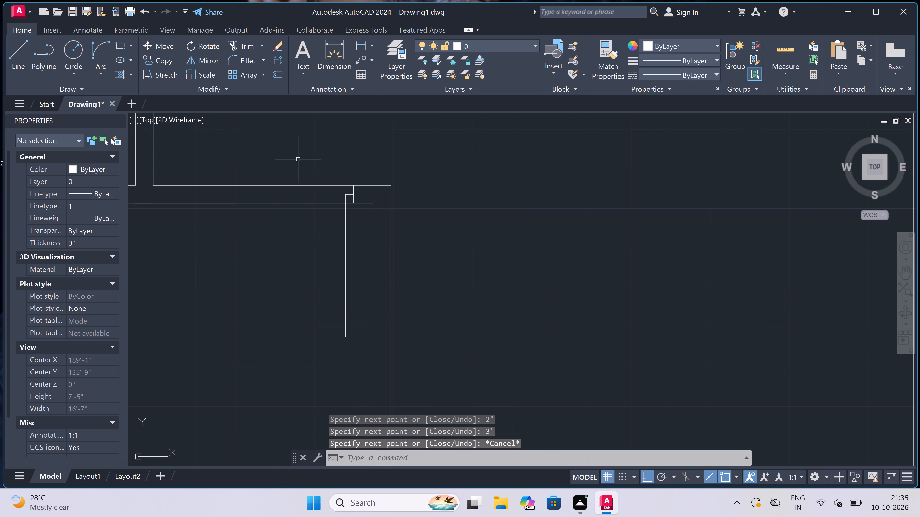
# Draw the opposite jamb across the third partition, west of the 3' door leaf, with a 2" eastward return from its midpoint.
pyautogui.press('space')
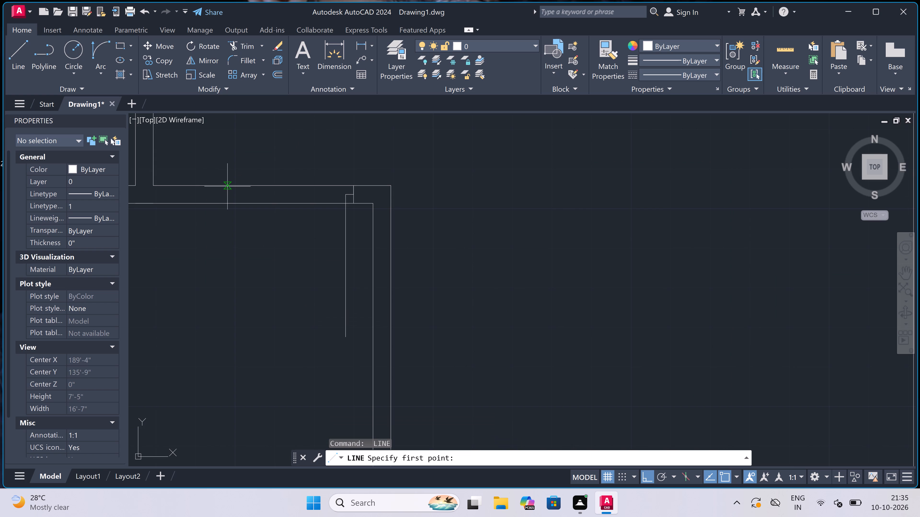
pyautogui.click(219, 186)
pyautogui.click(219, 204)
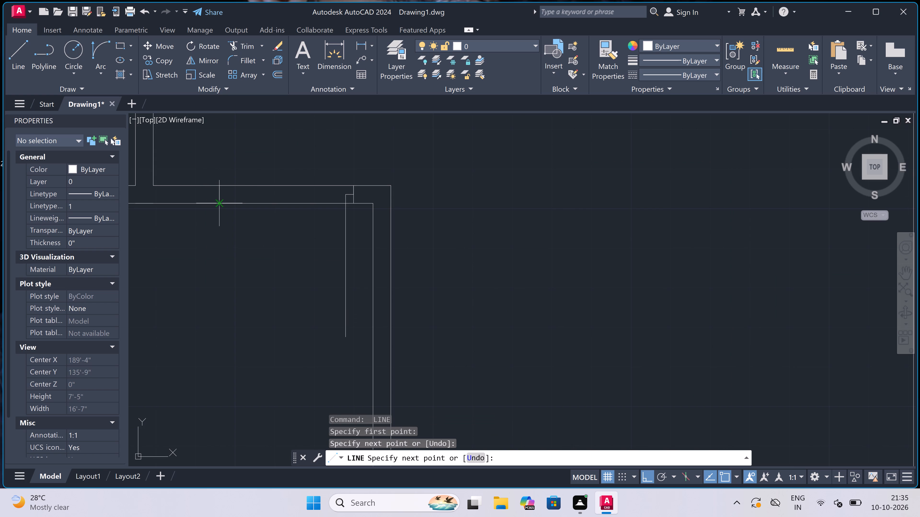
pyautogui.click(219, 193)
pyautogui.write('2"')
pyautogui.press('space')
pyautogui.press('Escape')
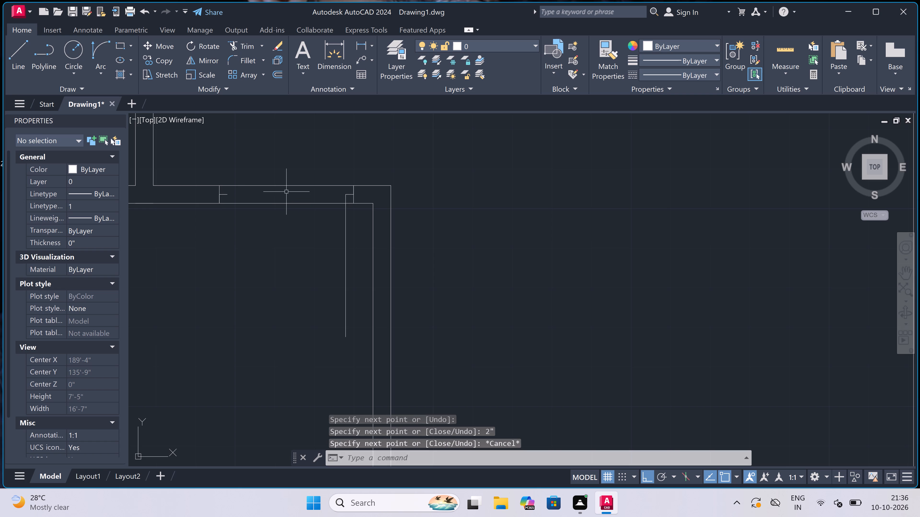
# Draw the door swing arc from the 3' leaf's south end to the tip of the west jamb's return.
pyautogui.click(101, 51)
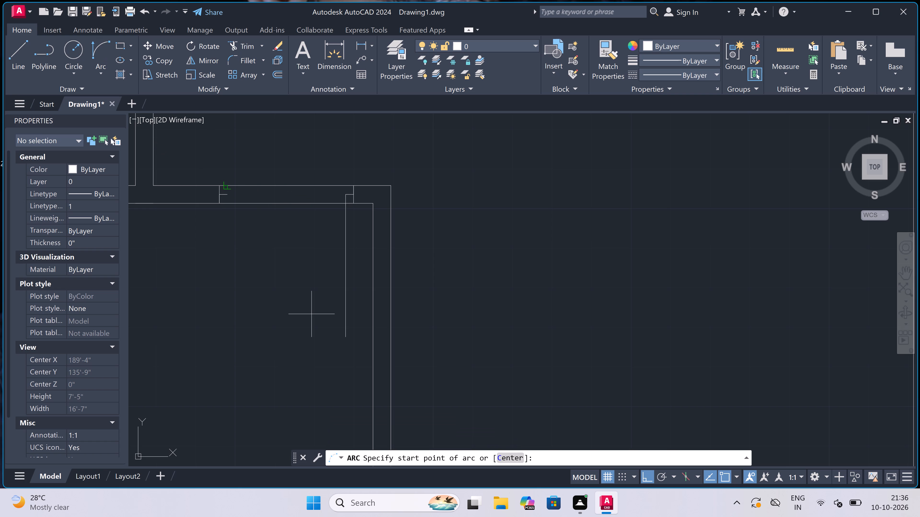
pyautogui.click(344, 338)
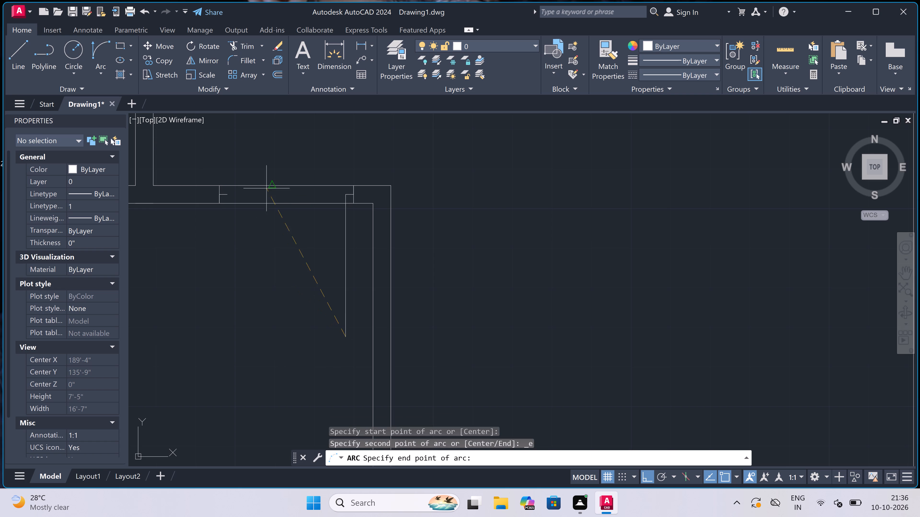
pyautogui.click(226, 196)
pyautogui.click(152, 312)
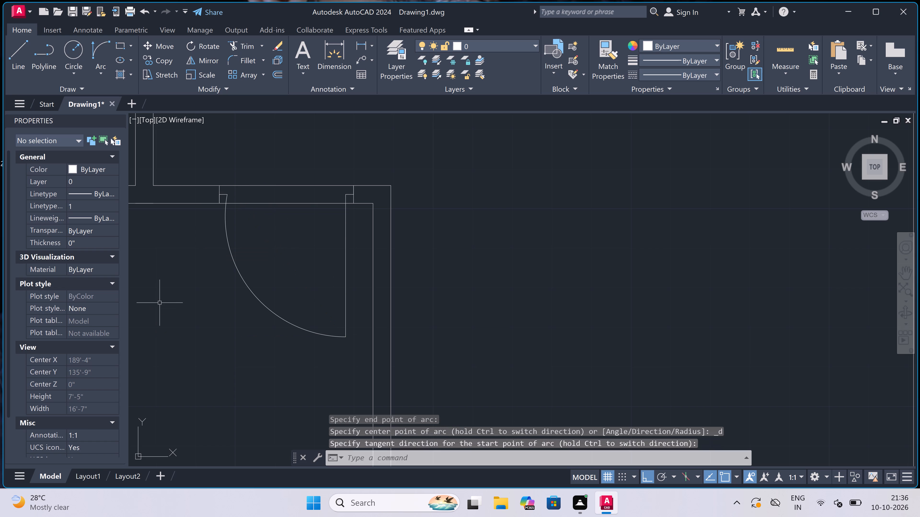
# Trim both third-partition lines between the two jambs to open the 3' doorway.
pyautogui.press('t')
pyautogui.press('r')
pyautogui.press('space')
pyautogui.moveTo(274, 161); pyautogui.dragTo(274, 163)
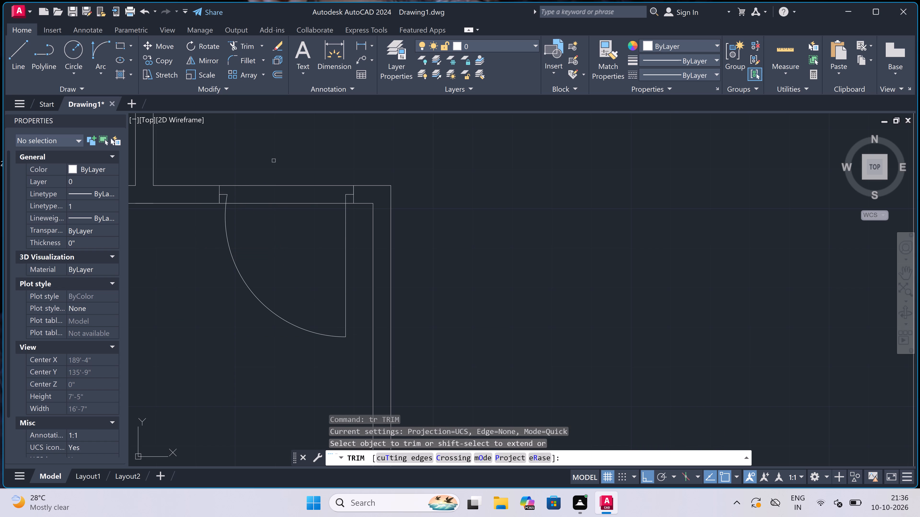
pyautogui.click(286, 243)
pyautogui.scroll(-4, 287, 240)
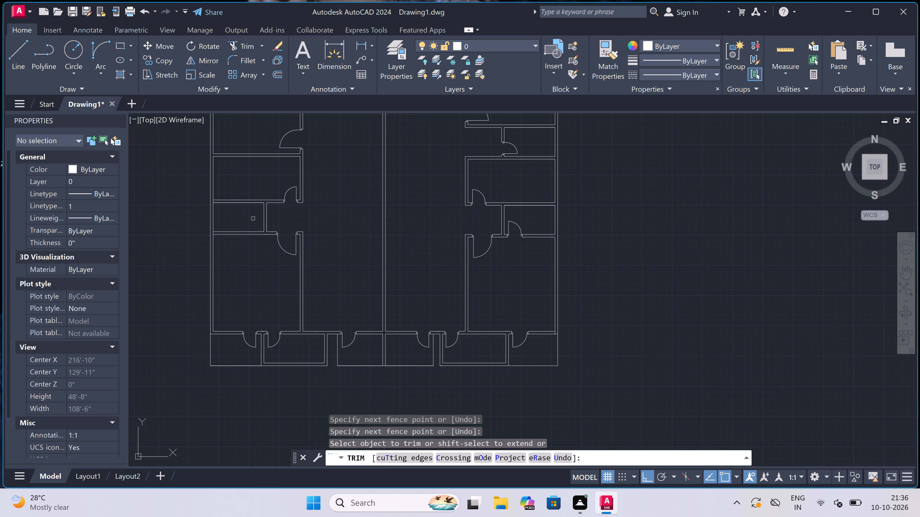
pyautogui.press('Escape')
# Draw a jamb across the third partition just west of the cross partition, with a 2" westward return and a 2' leaf running north.
pyautogui.scroll(2, 253, 217)
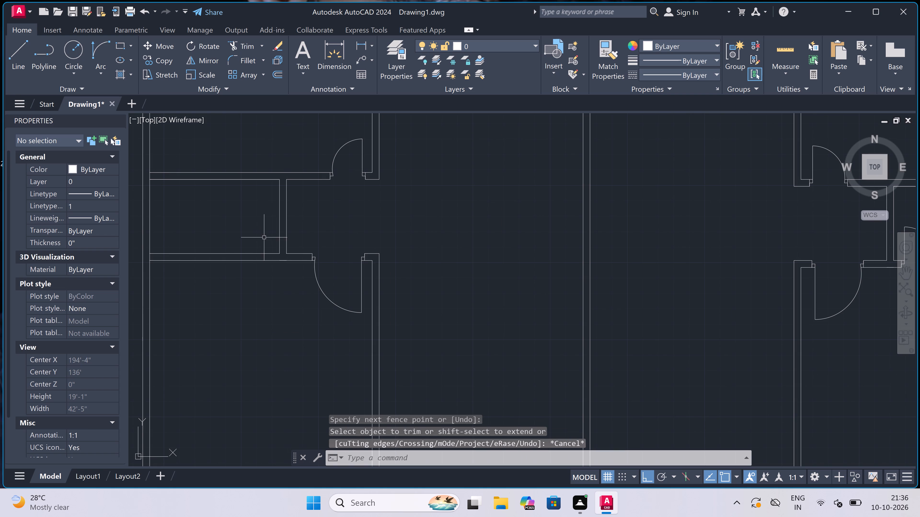
pyautogui.write('l')
pyautogui.press('space')
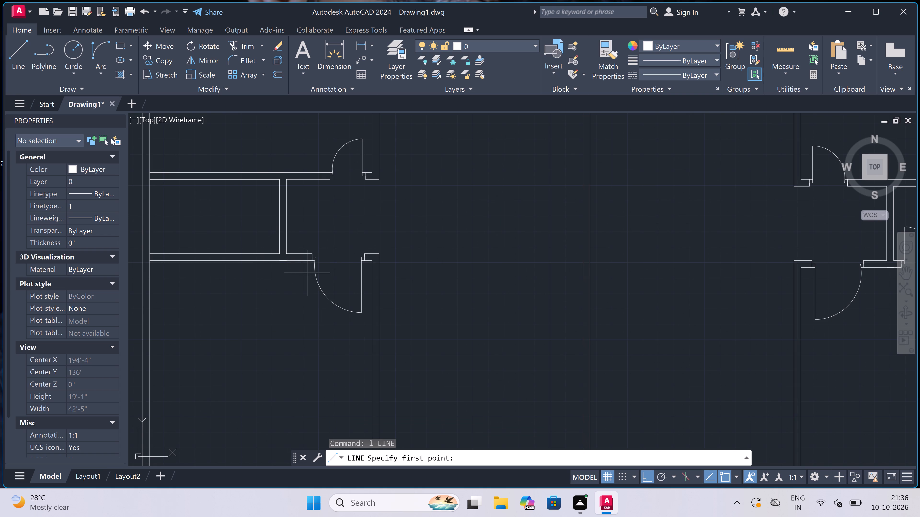
pyautogui.scroll(-2, 227, 243)
pyautogui.scroll(2, 192, 230)
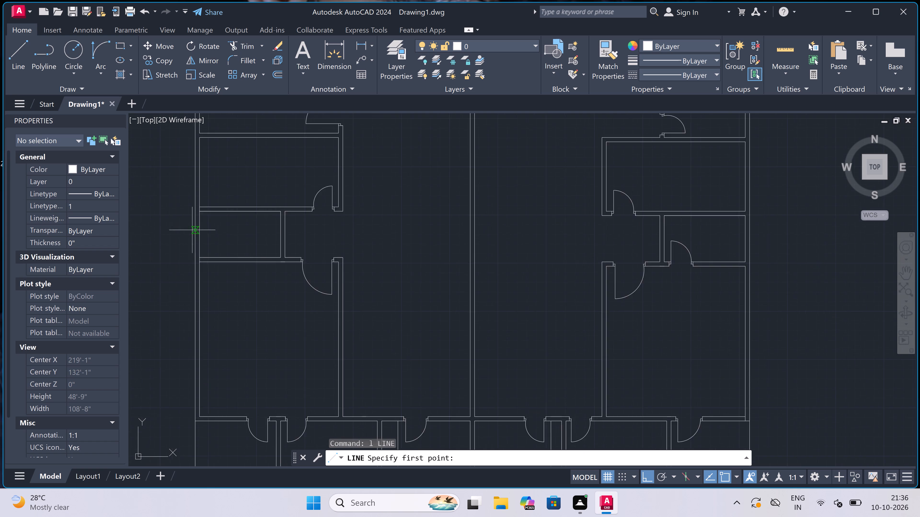
pyautogui.scroll(-1, 257, 244)
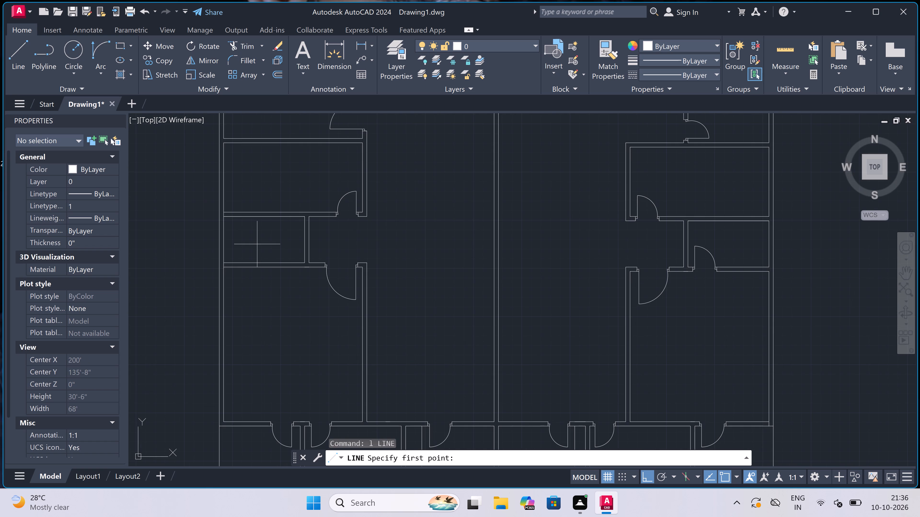
pyautogui.scroll(2, 274, 258)
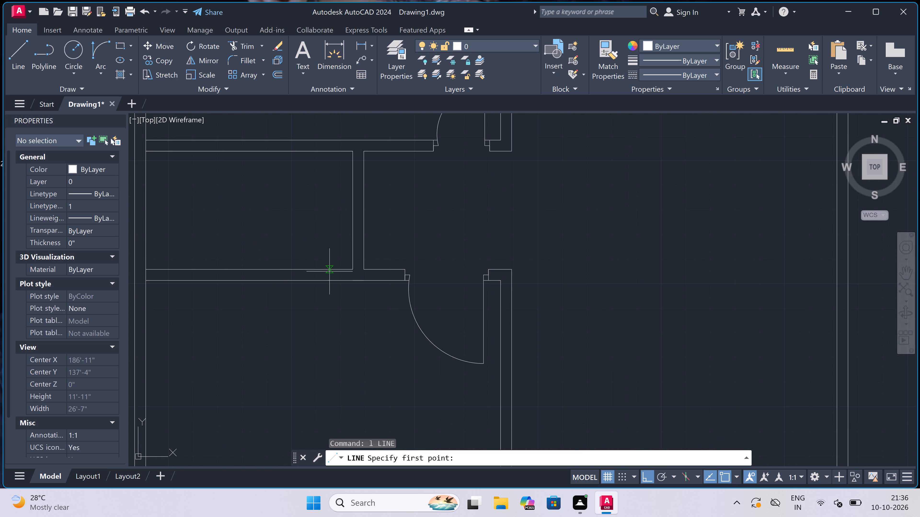
pyautogui.scroll(2, 329, 270)
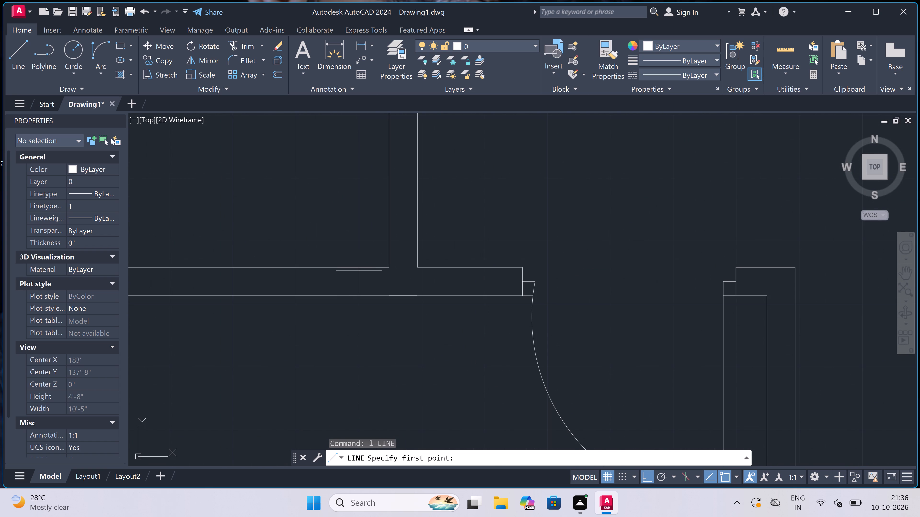
pyautogui.click(362, 267)
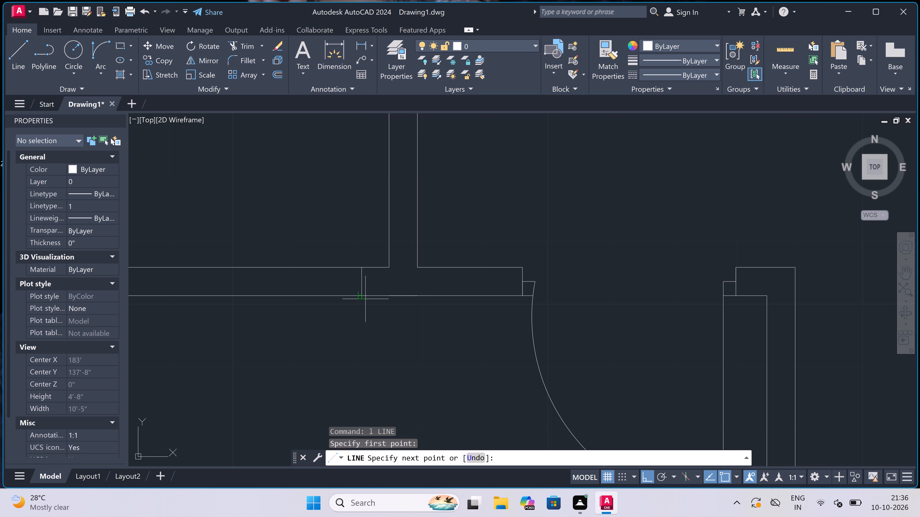
pyautogui.click(365, 299)
pyautogui.click(361, 284)
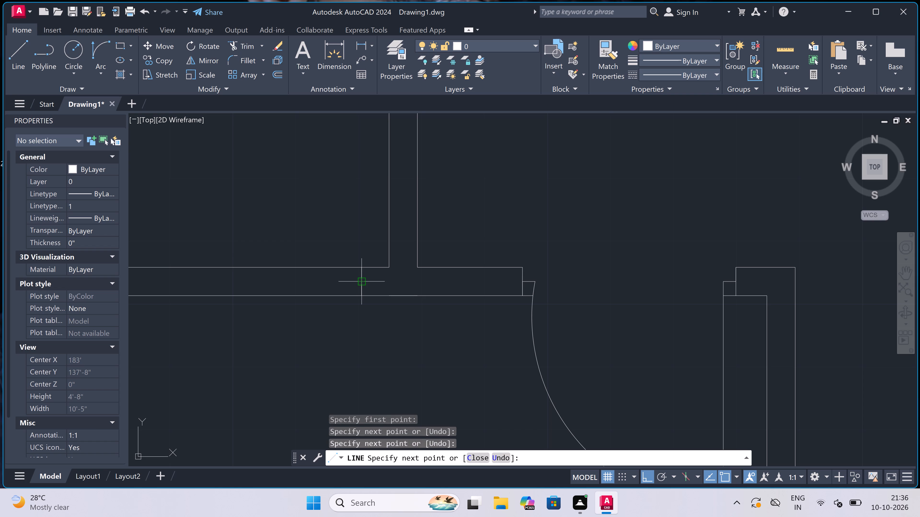
pyautogui.write('2"')
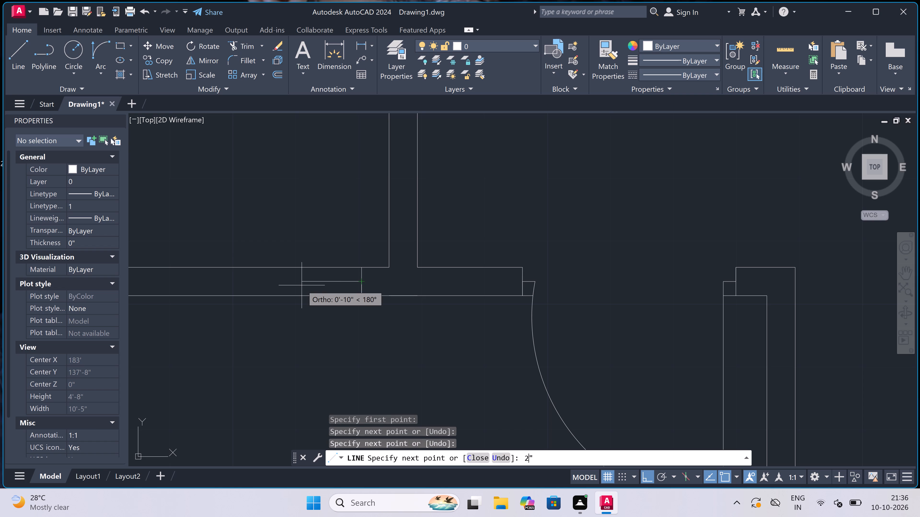
pyautogui.press('space')
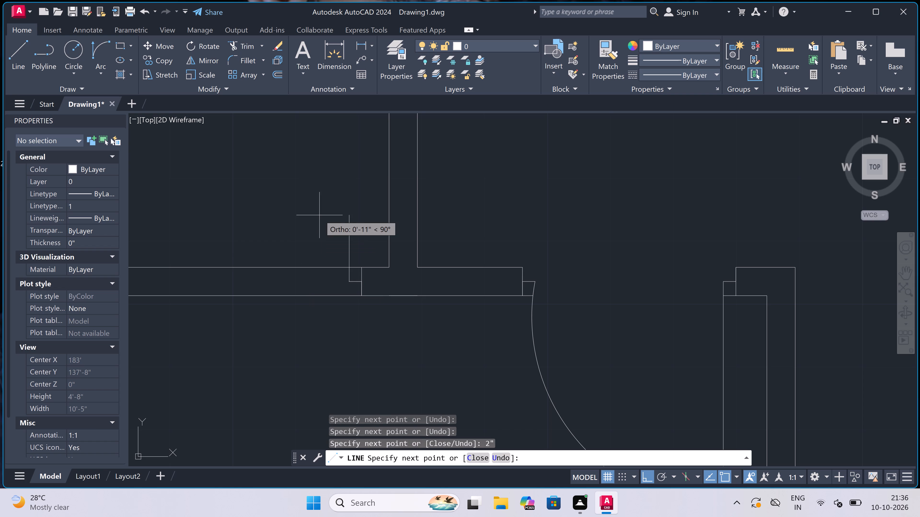
pyautogui.write("2'")
pyautogui.press('space')
pyautogui.press('Escape')
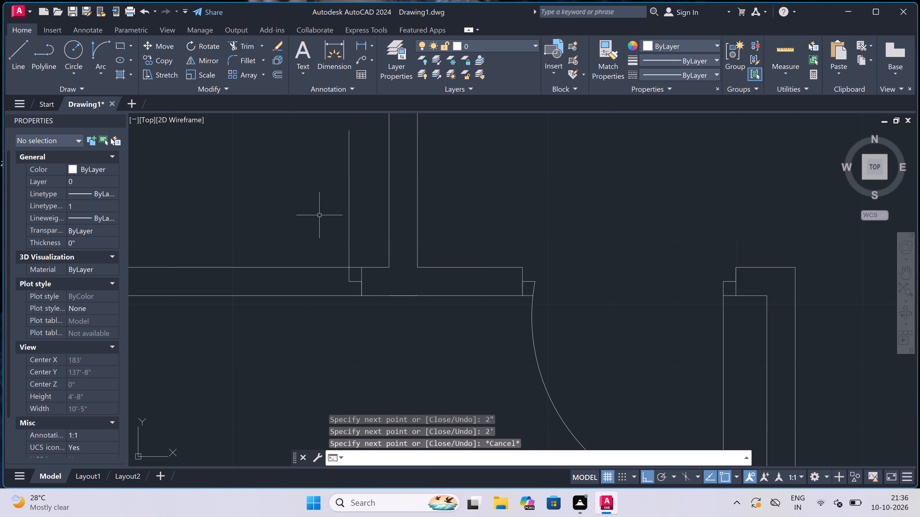
# Draw the opposite jamb across the third partition, west of the 2' leaf, with a 2" eastward return from its midpoint.
pyautogui.press('space')
pyautogui.moveTo(220, 267); pyautogui.dragTo(221, 271)
pyautogui.click(222, 291)
pyautogui.click(219, 277)
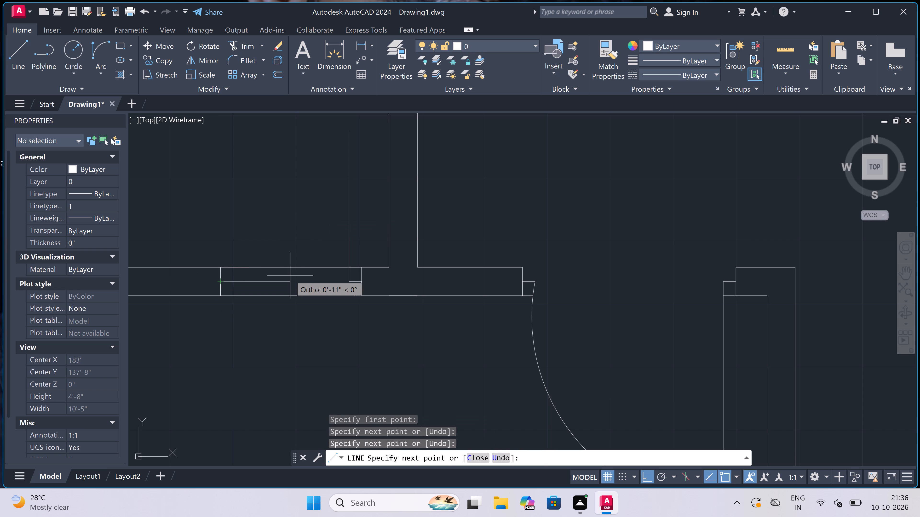
pyautogui.write('2"')
pyautogui.press('space')
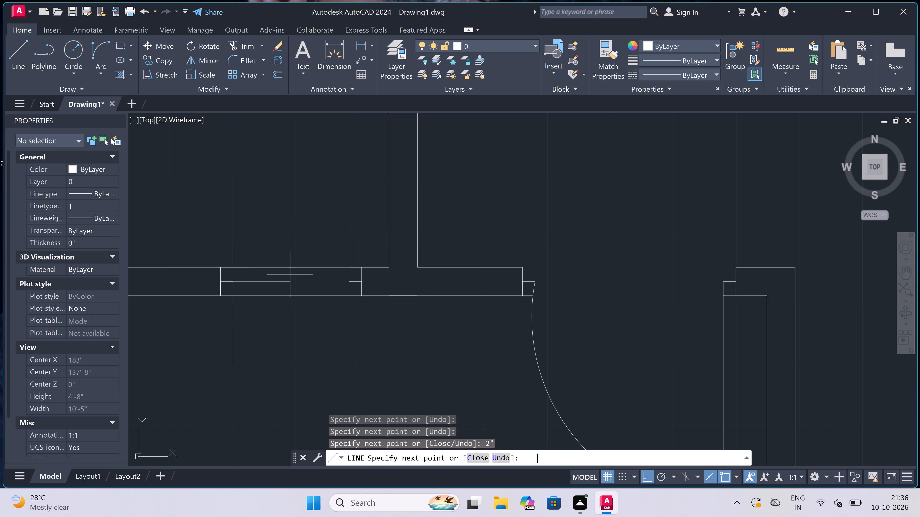
pyautogui.press('Escape')
# Draw the door swing arc from the 2' leaf's north end to the tip of the west jamb's return.
pyautogui.click(100, 50)
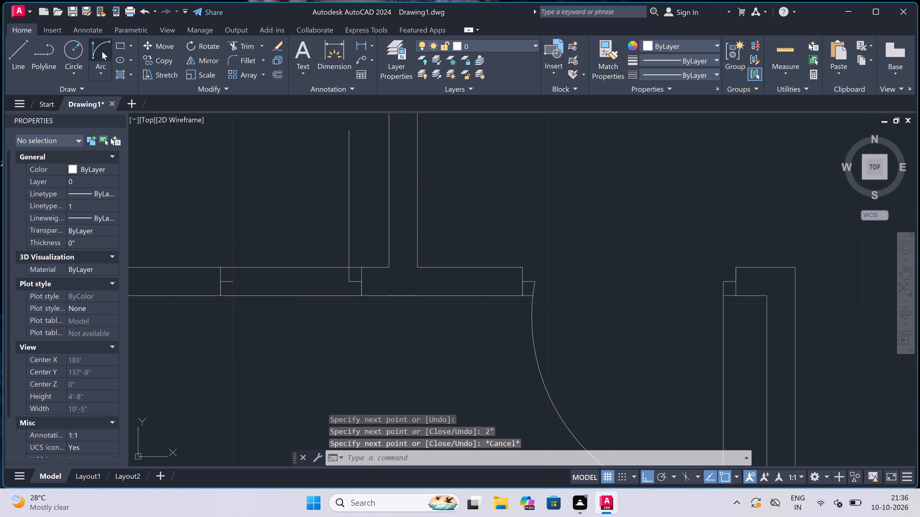
pyautogui.click(348, 133)
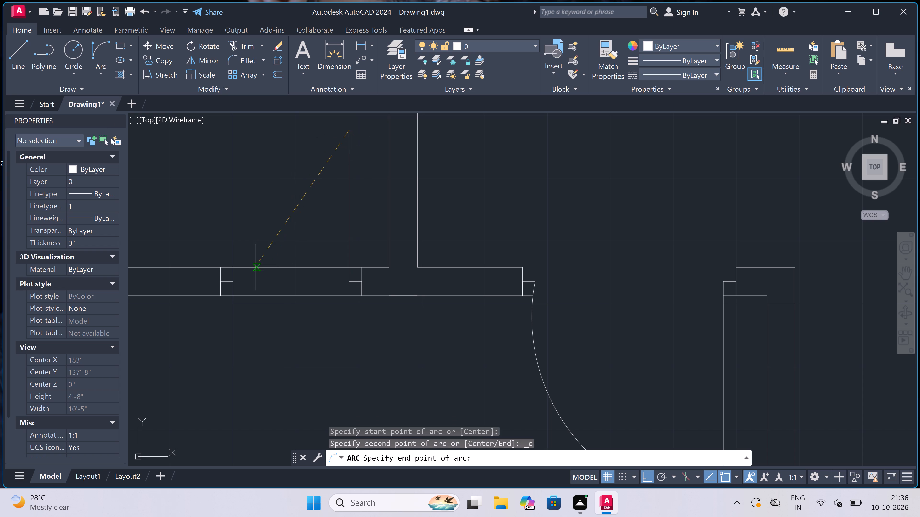
pyautogui.click(234, 279)
pyautogui.click(224, 219)
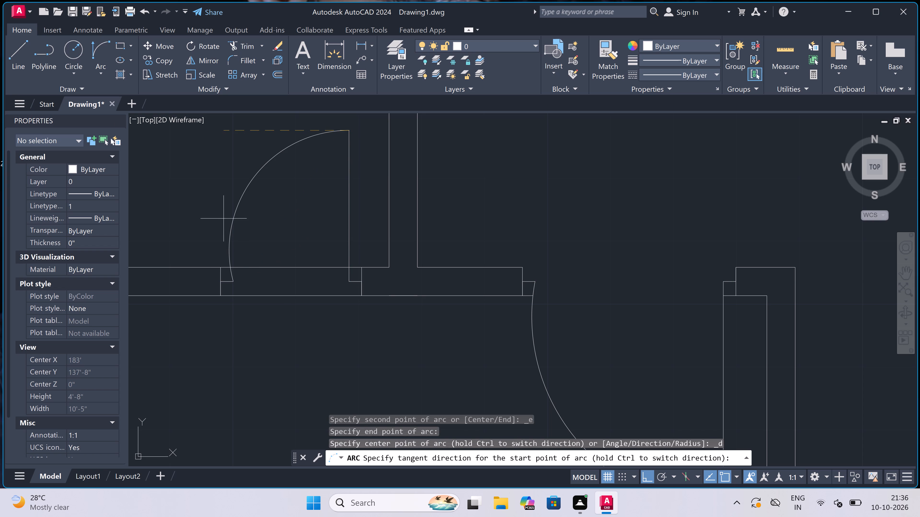
# Trim both third-partition lines between the small room's jambs to open the 2' doorway.
pyautogui.press('t')
pyautogui.press('r')
pyautogui.press('space')
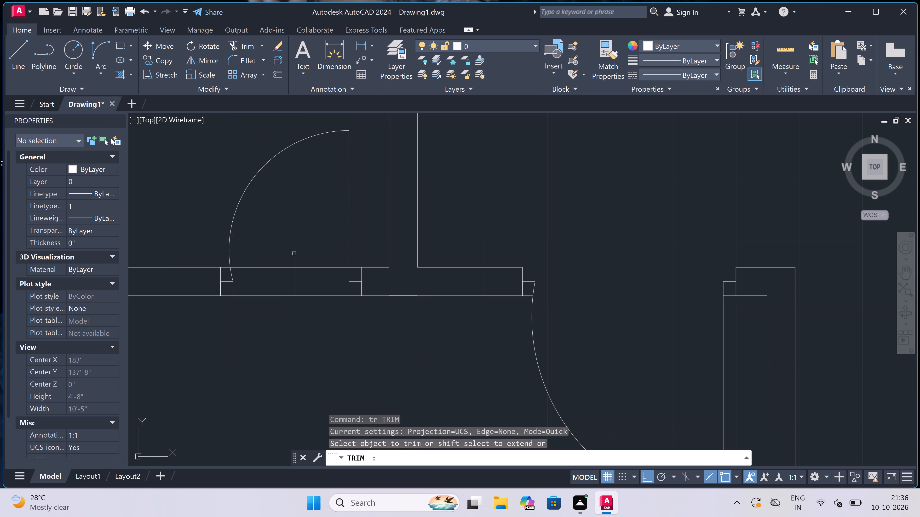
pyautogui.click(294, 242)
pyautogui.click(297, 361)
pyautogui.press('Escape')
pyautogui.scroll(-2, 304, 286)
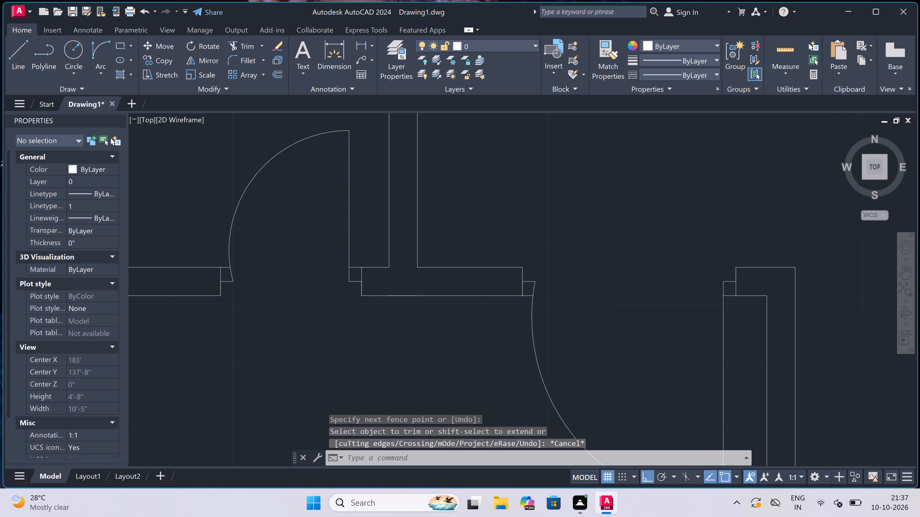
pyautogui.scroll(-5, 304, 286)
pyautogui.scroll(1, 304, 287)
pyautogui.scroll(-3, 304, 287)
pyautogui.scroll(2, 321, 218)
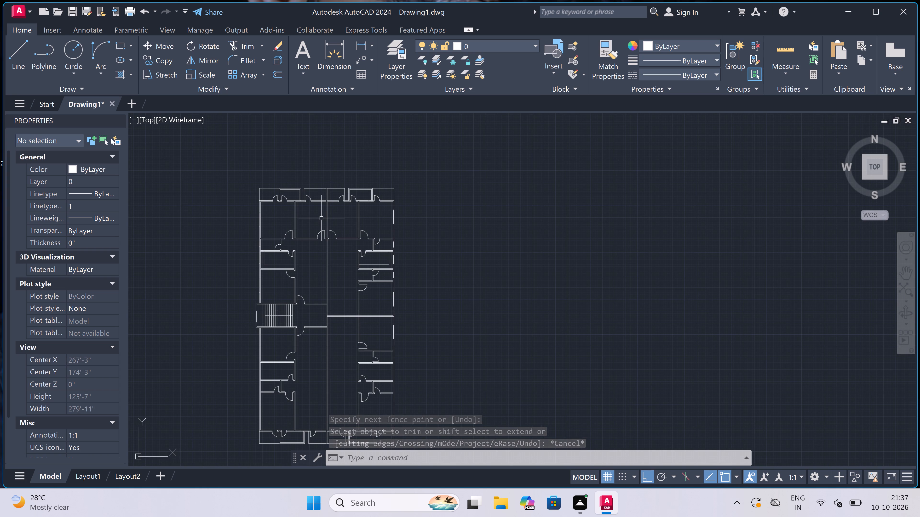